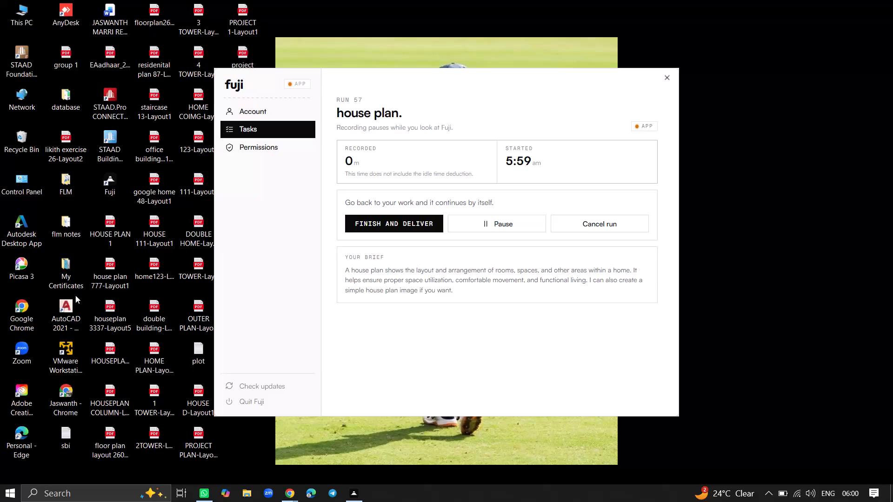
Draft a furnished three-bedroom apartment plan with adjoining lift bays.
Launch AutoCAD 2021 and start a new blank drawing.
{"action": "double_click", "coordinate": [65, 306]}
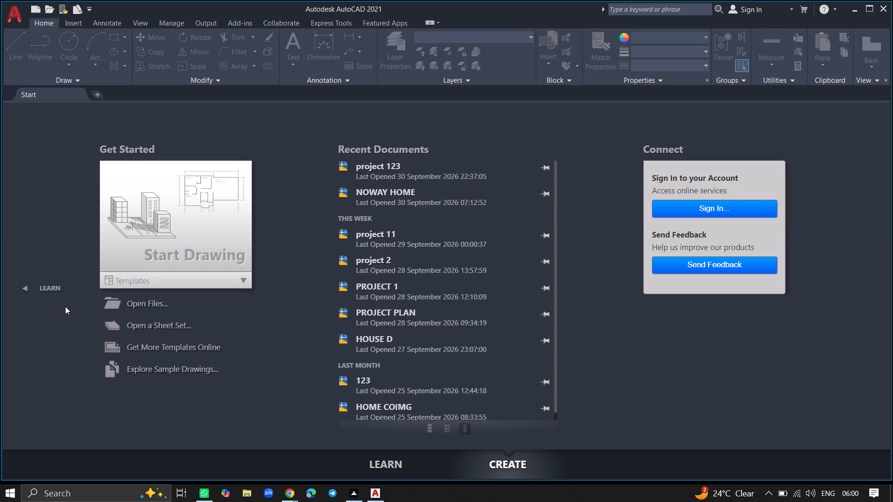
{"action": "double_click", "coordinate": [139, 226]}
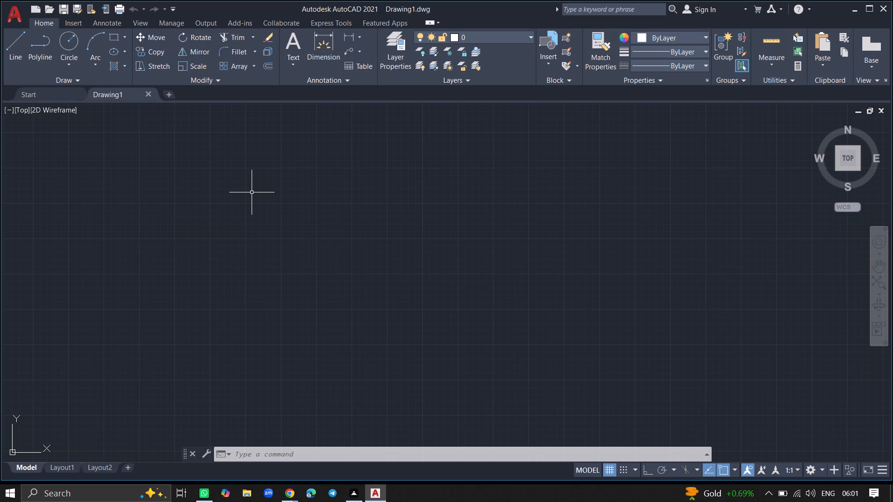
Set the drawing's length units to Engineering with a precision of 0'-0".
{"action": "key", "text": "u"}
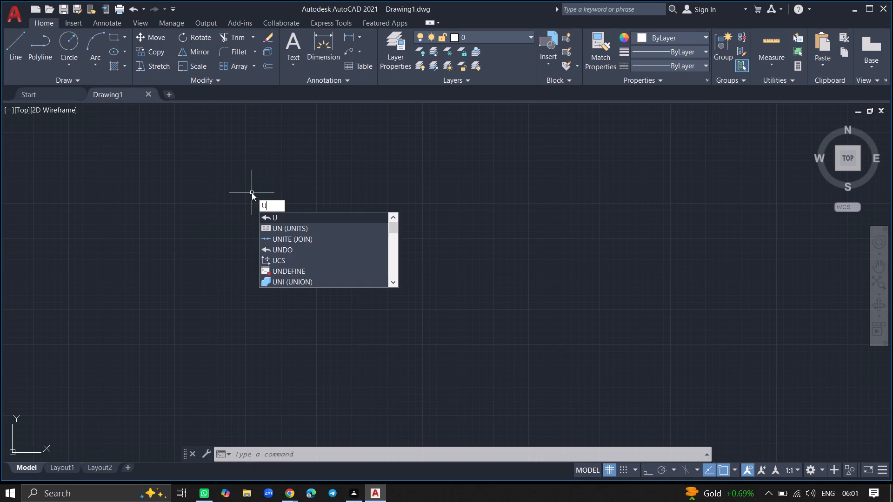
{"action": "type", "text": "ni"}
{"action": "key", "text": "y"}
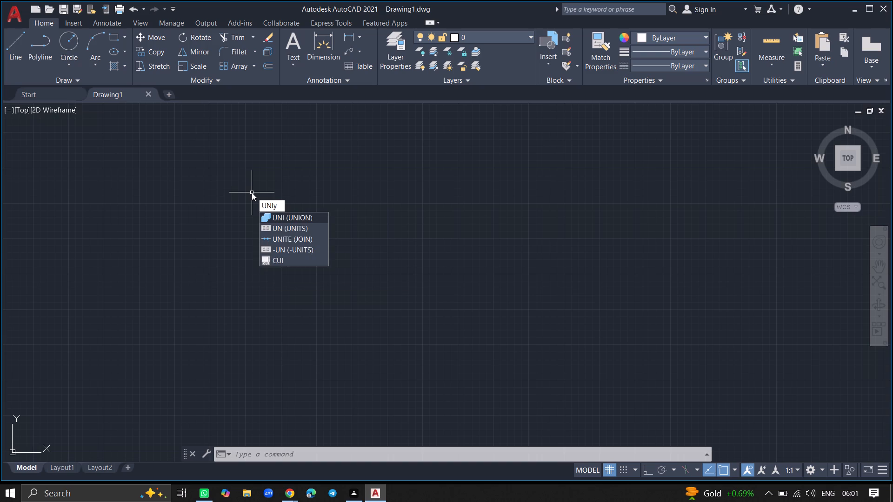
{"action": "key", "text": "BackSpace"}
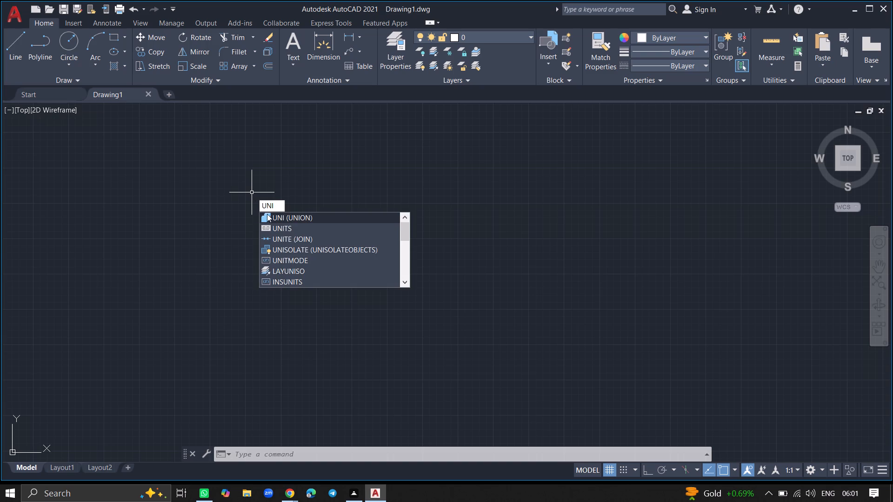
{"action": "left_click", "coordinate": [270, 227]}
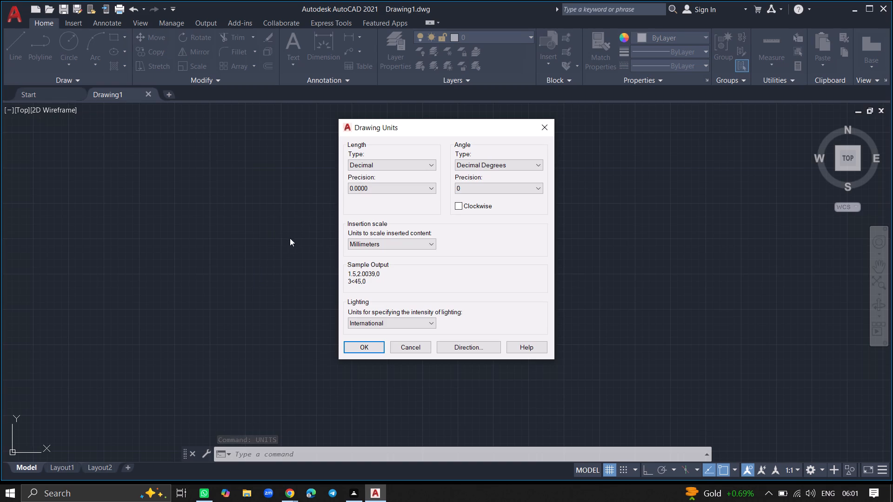
{"action": "left_click", "coordinate": [385, 163]}
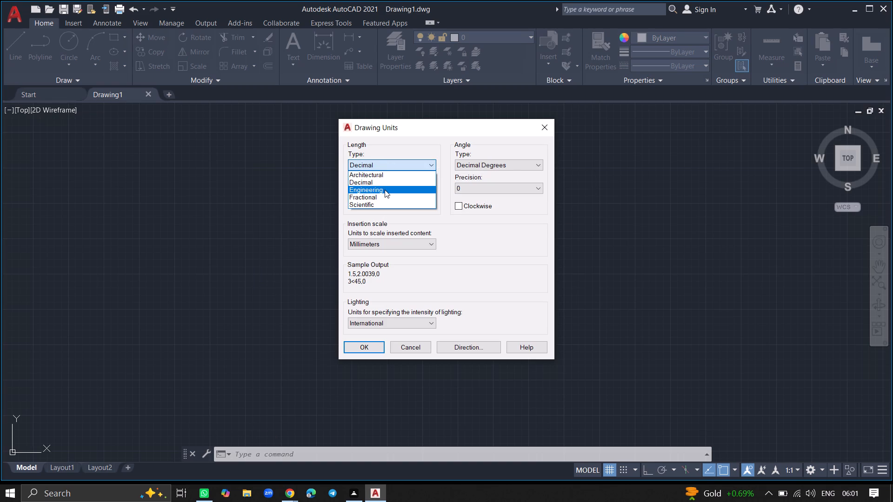
{"action": "left_click", "coordinate": [385, 190]}
{"action": "left_click", "coordinate": [386, 189]}
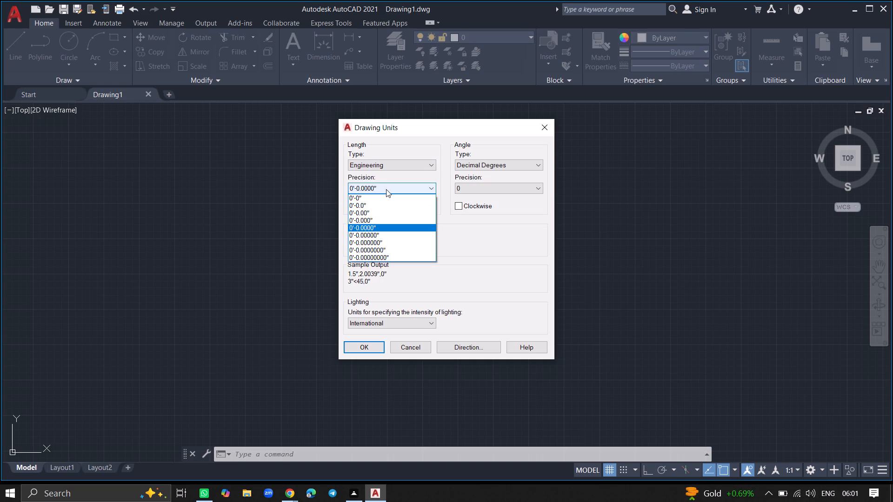
{"action": "left_click", "coordinate": [386, 194]}
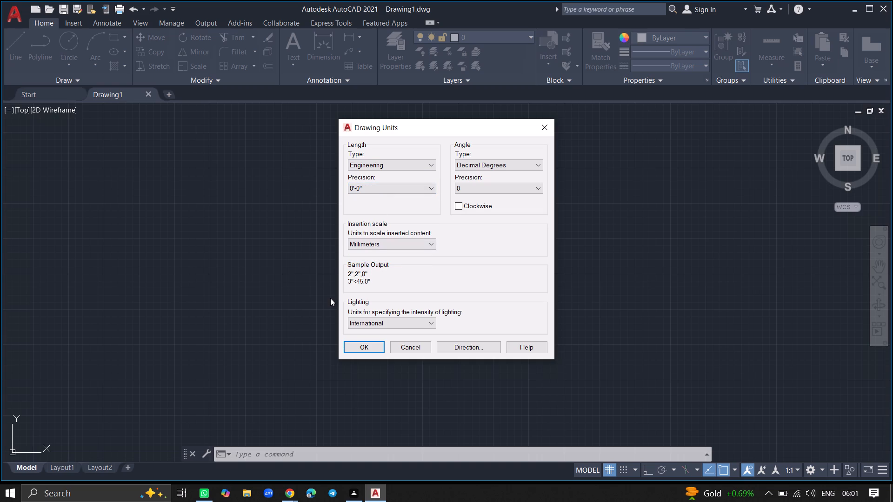
{"action": "left_click", "coordinate": [353, 344]}
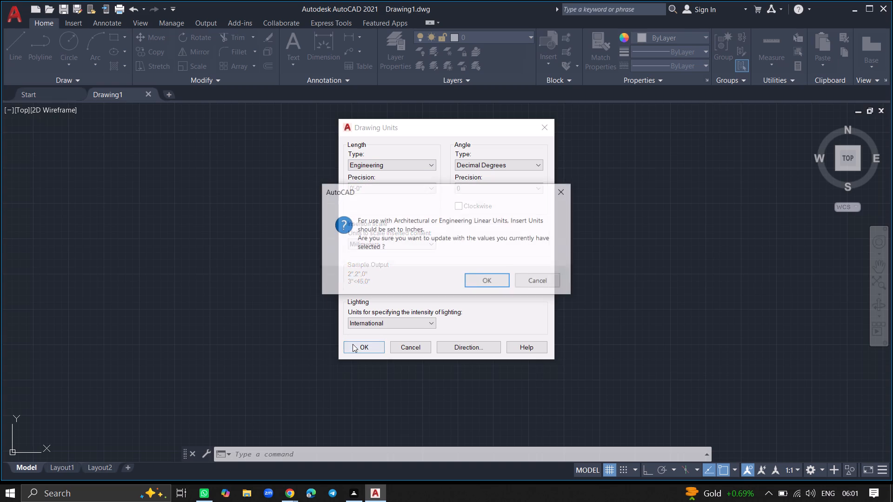
{"action": "left_click", "coordinate": [481, 277]}
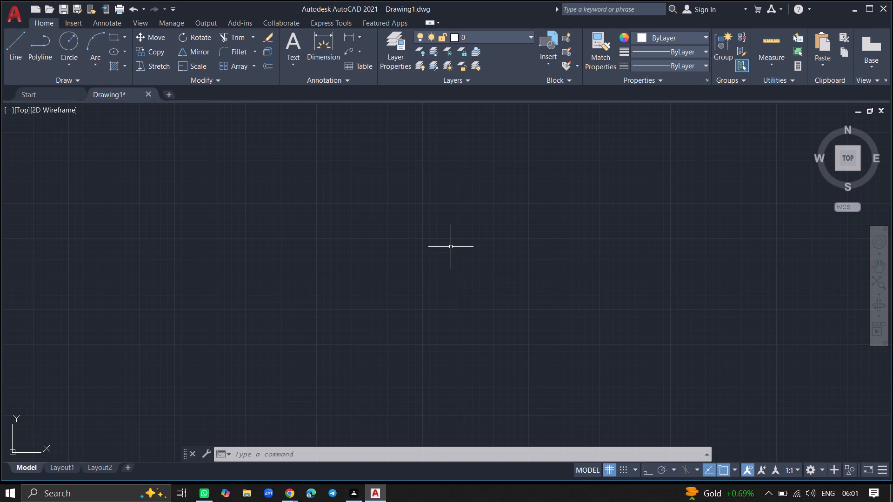
Modify the ISO-25 dimension style to Decimal primary units with precision 0, and set it as the current style.
{"action": "key", "text": "d"}
{"action": "key", "text": "Return"}
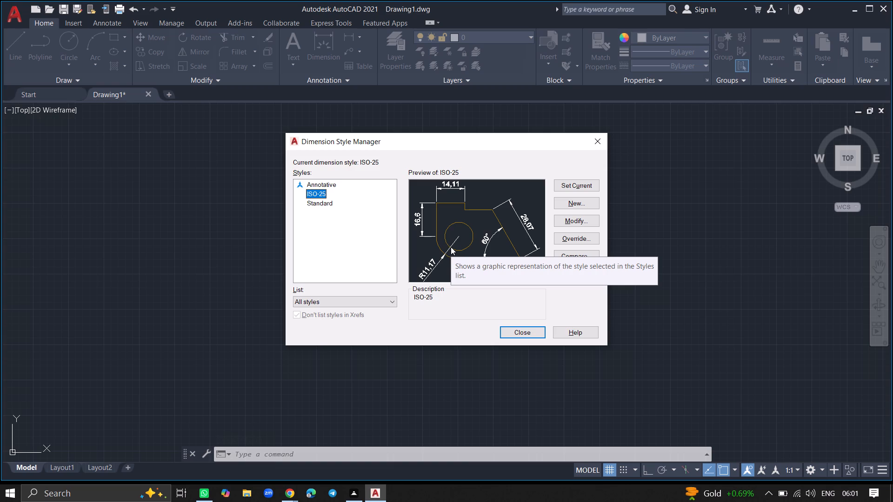
{"action": "left_click", "coordinate": [581, 225]}
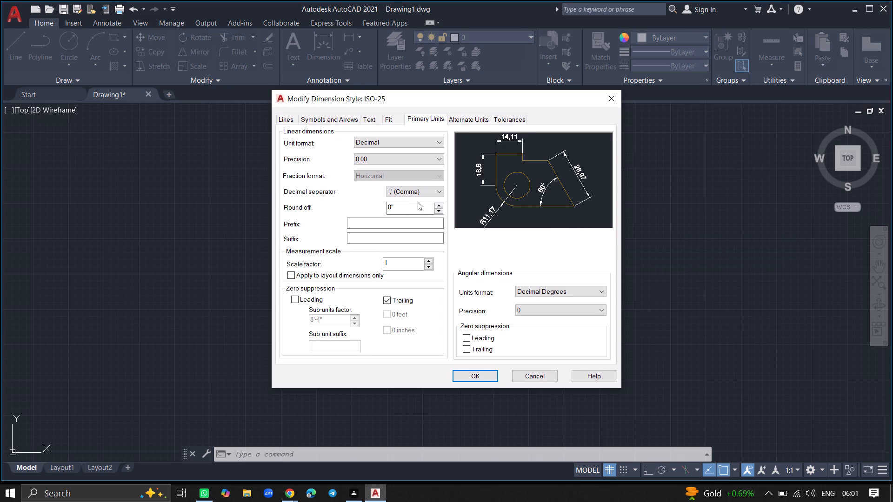
{"action": "left_click", "coordinate": [401, 145]}
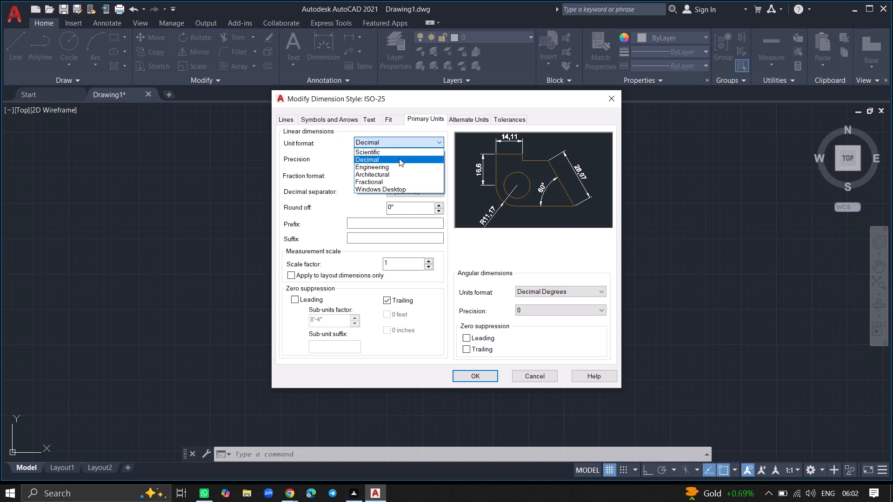
{"action": "left_click", "coordinate": [398, 158]}
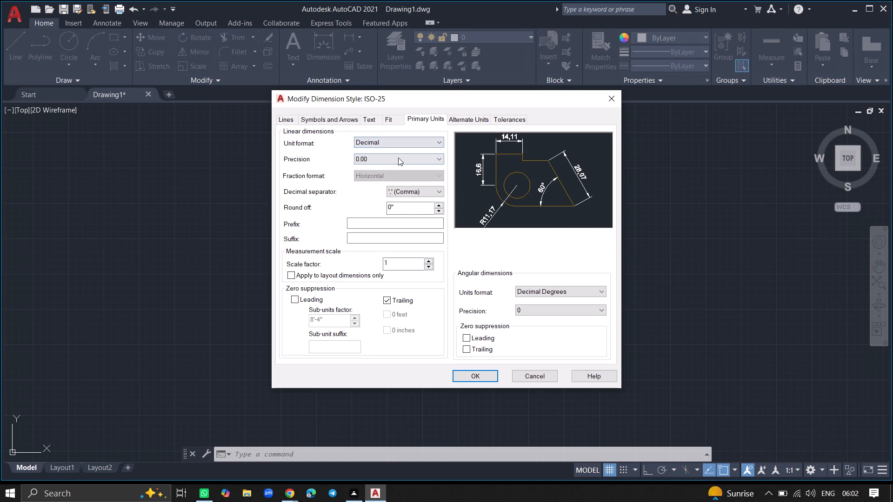
{"action": "left_click", "coordinate": [398, 158]}
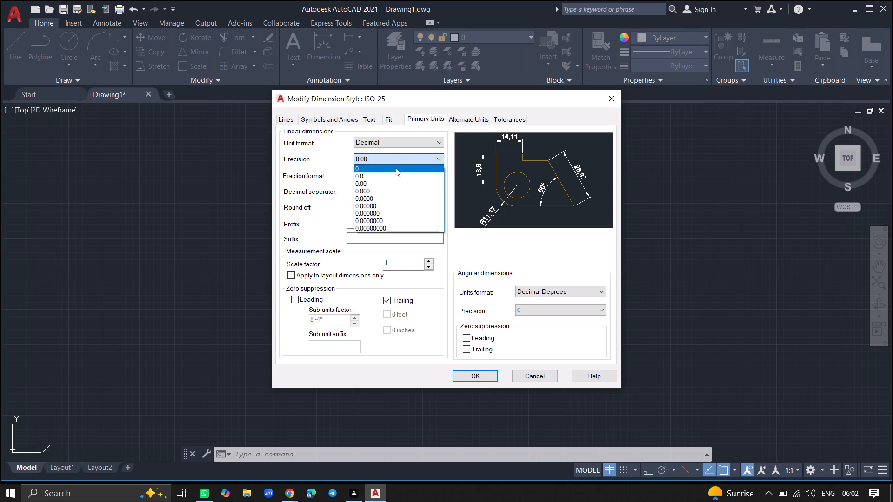
{"action": "left_click", "coordinate": [396, 169]}
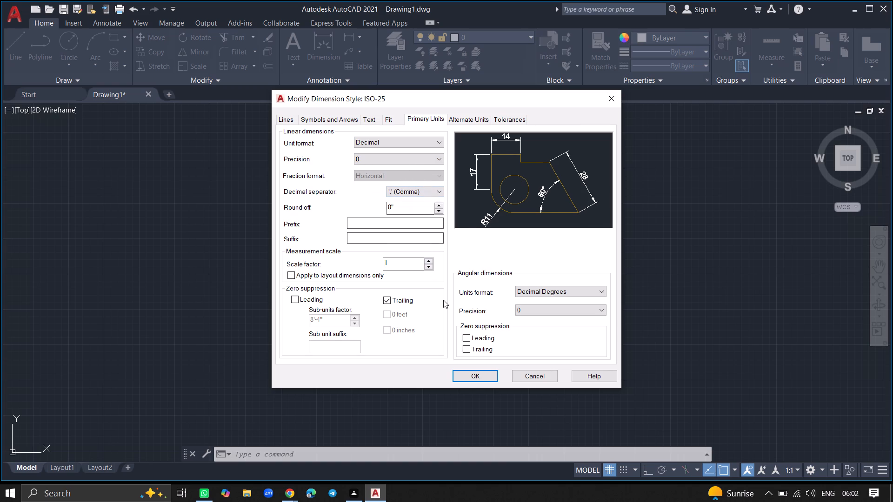
{"action": "left_click", "coordinate": [468, 374]}
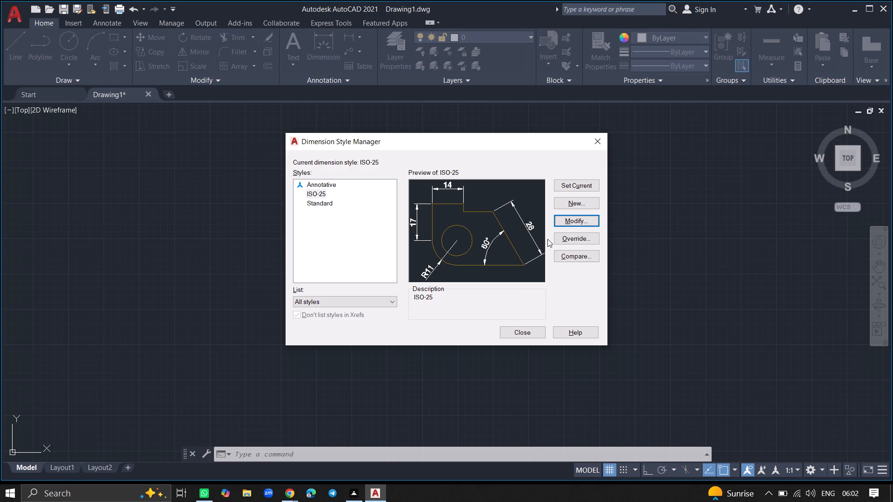
{"action": "left_click", "coordinate": [575, 188]}
{"action": "left_click", "coordinate": [511, 329]}
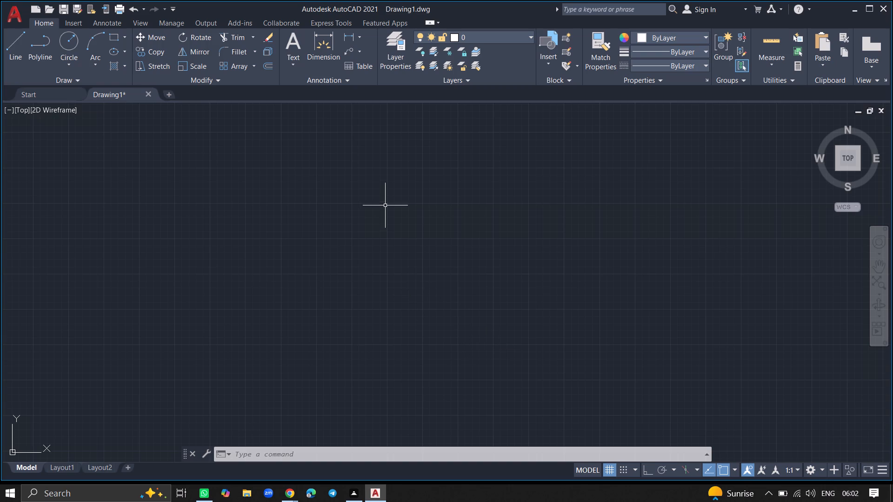
Create a VP-frozen layer named walls and set its colour to index 80.
{"action": "left_click", "coordinate": [391, 54]}
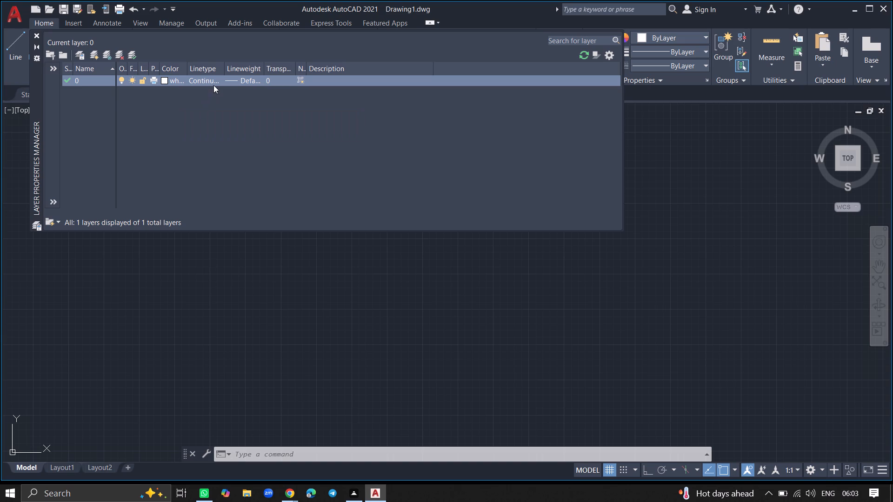
{"action": "left_click", "coordinate": [107, 53]}
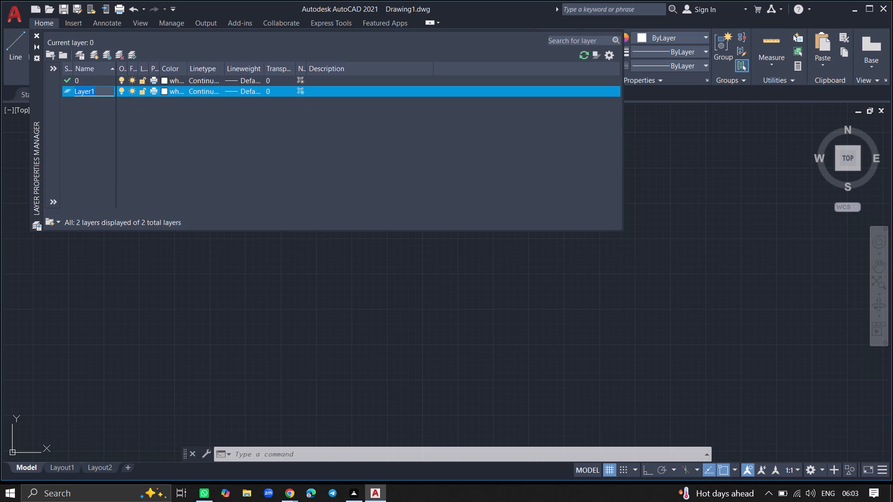
{"action": "key", "text": "BackSpace"}
{"action": "type", "text": "walls"}
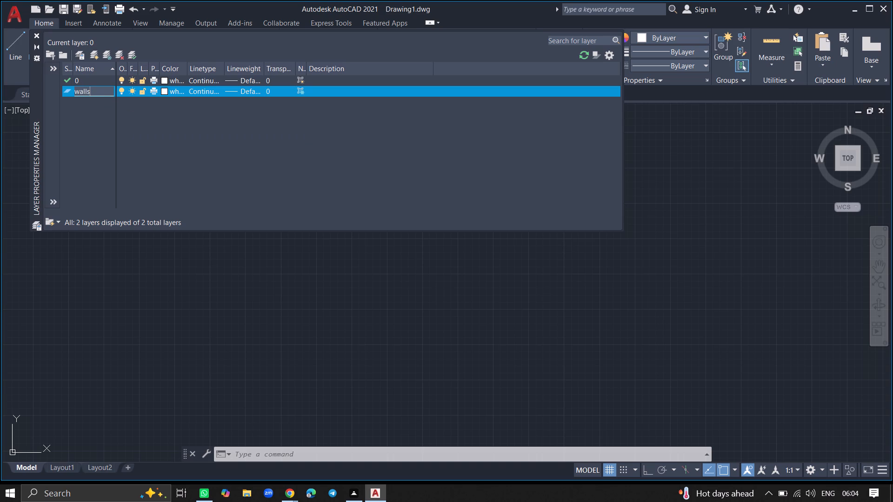
{"action": "left_click", "coordinate": [112, 118]}
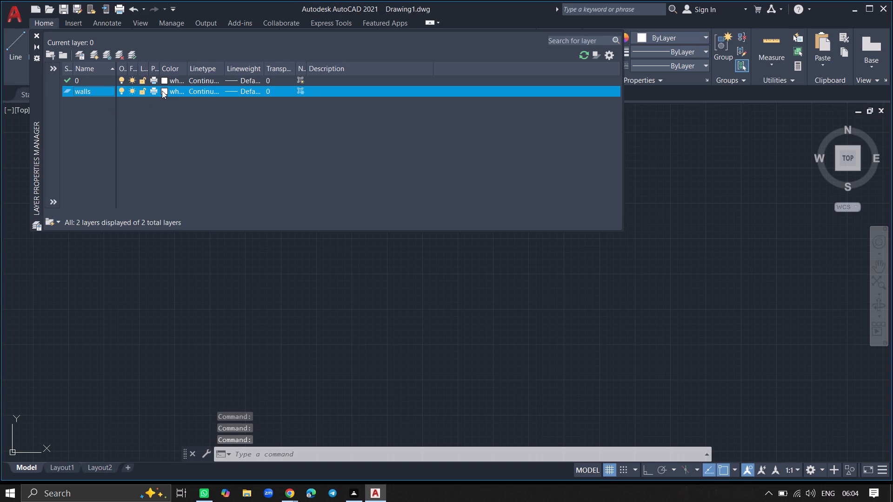
{"action": "left_click", "coordinate": [162, 91]}
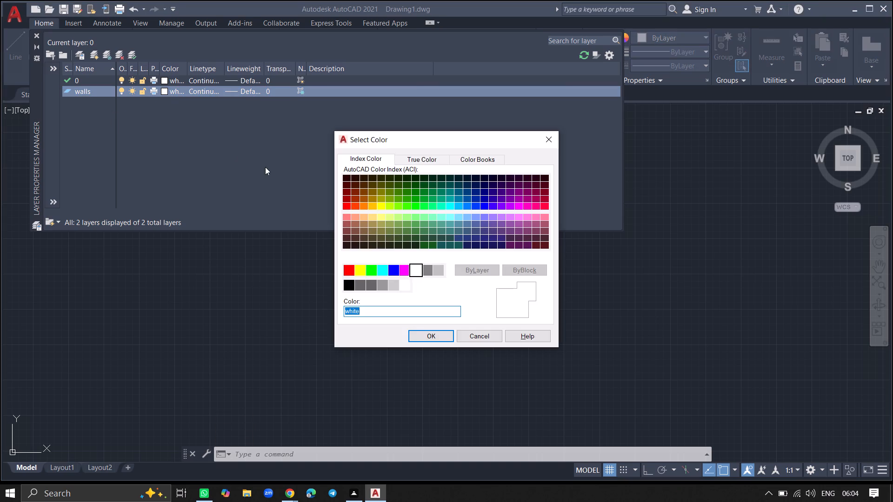
{"action": "left_click", "coordinate": [405, 208]}
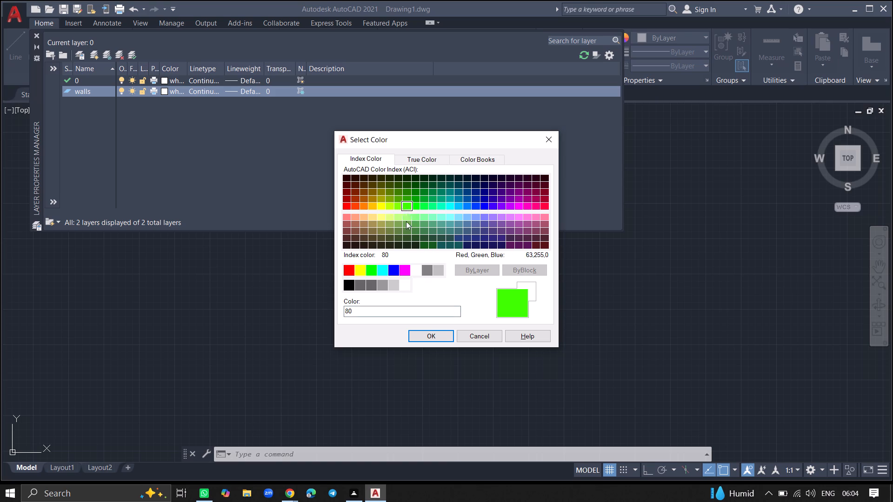
{"action": "left_click", "coordinate": [427, 334]}
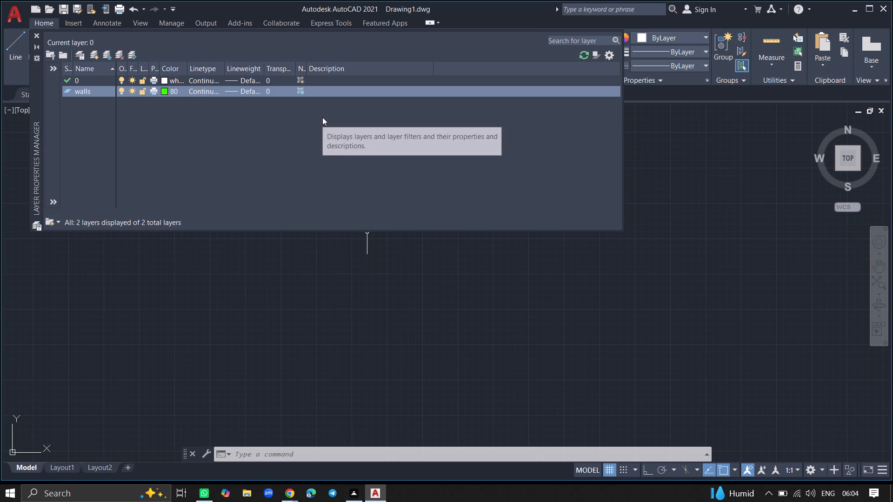
{"action": "left_click", "coordinate": [298, 89]}
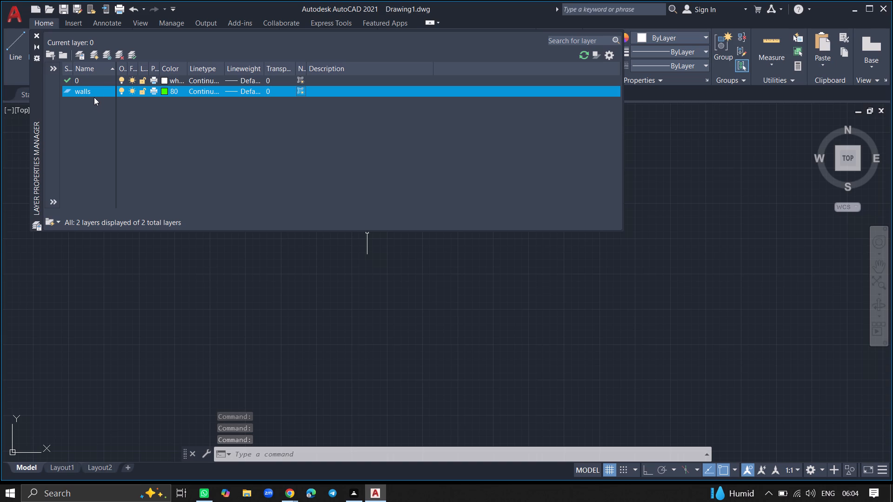
Create a layer frozen in all viewports and name it doors.
{"action": "left_click", "coordinate": [105, 56]}
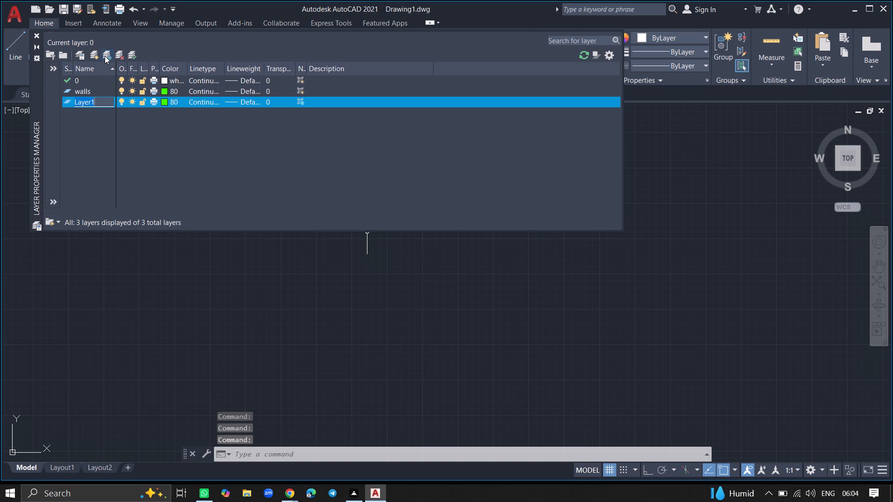
{"action": "left_click", "coordinate": [108, 99]}
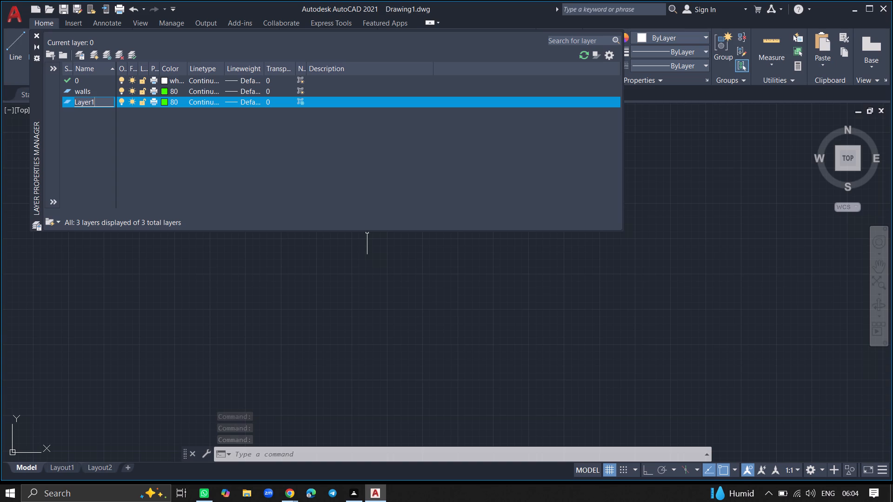
{"action": "key", "text": "BackSpace"}
{"action": "key", "text": "BackSpace"}
{"action": "key", "text": "BackSpace"}
{"action": "key", "text": "BackSpace"}
{"action": "key", "text": "BackSpace"}
{"action": "key", "text": "BackSpace"}
{"action": "key", "text": "BackSpace"}
{"action": "key", "text": "BackSpace"}
{"action": "key", "text": "BackSpace"}
{"action": "key", "text": "BackSpace"}
{"action": "key", "text": "BackSpace"}
{"action": "key", "text": "BackSpace"}
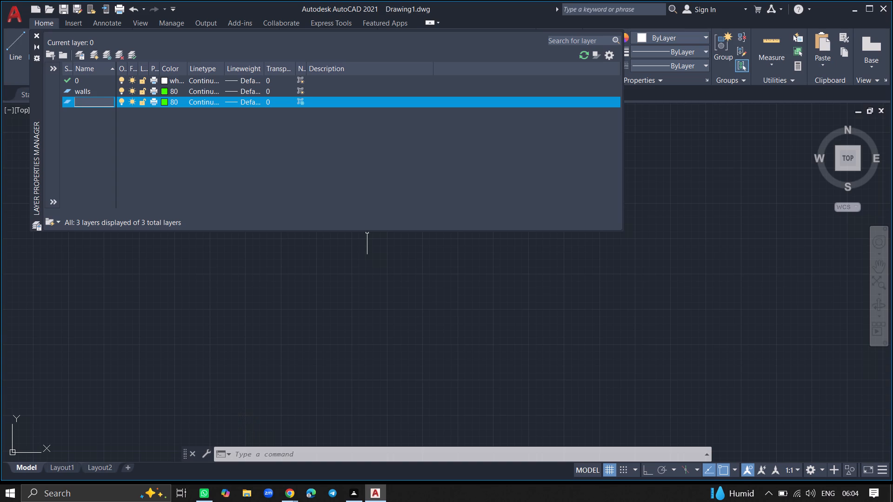
{"action": "key", "text": "d"}
{"action": "type", "text": "ooo"}
{"action": "type", "text": "rs"}
{"action": "key", "text": "BackSpace"}
{"action": "key", "text": "BackSpace"}
{"action": "key", "text": "BackSpace"}
{"action": "key", "text": "BackSpace"}
{"action": "type", "text": "ors"}
{"action": "left_click", "coordinate": [102, 127]}
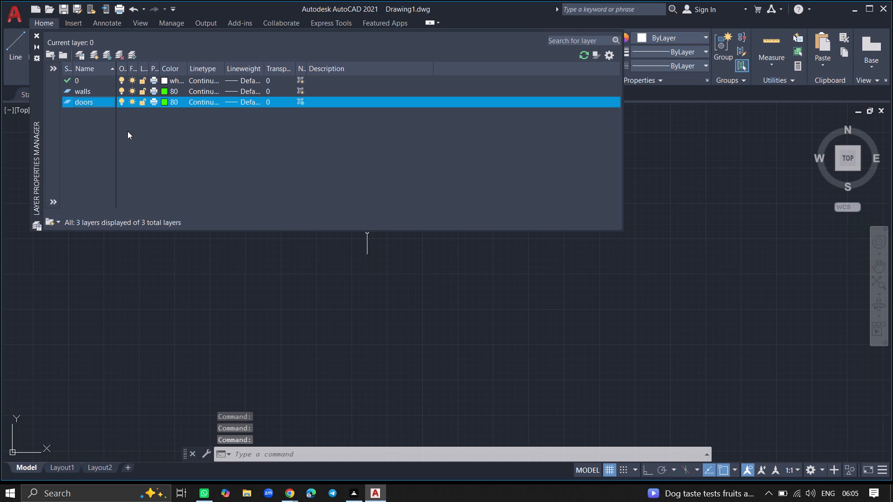
Set the doors layer's colour to index 190 and turn off its freezing in new viewports.
{"action": "left_click", "coordinate": [164, 101]}
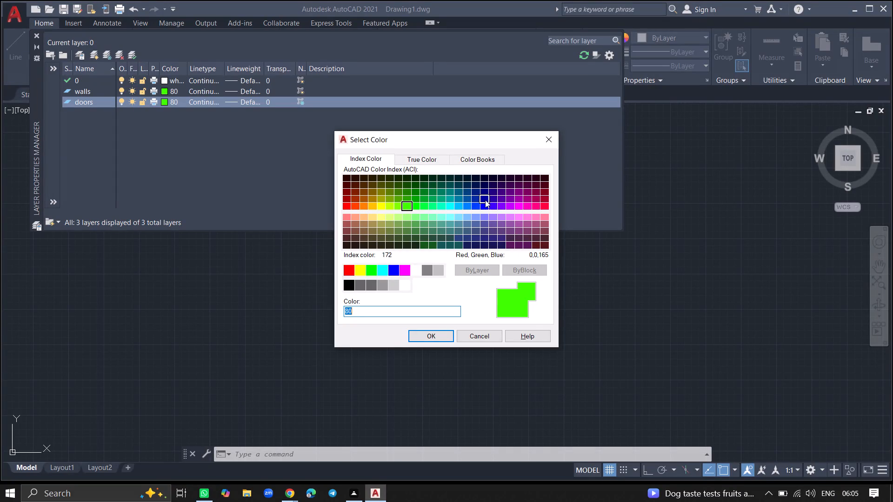
{"action": "left_click", "coordinate": [500, 207]}
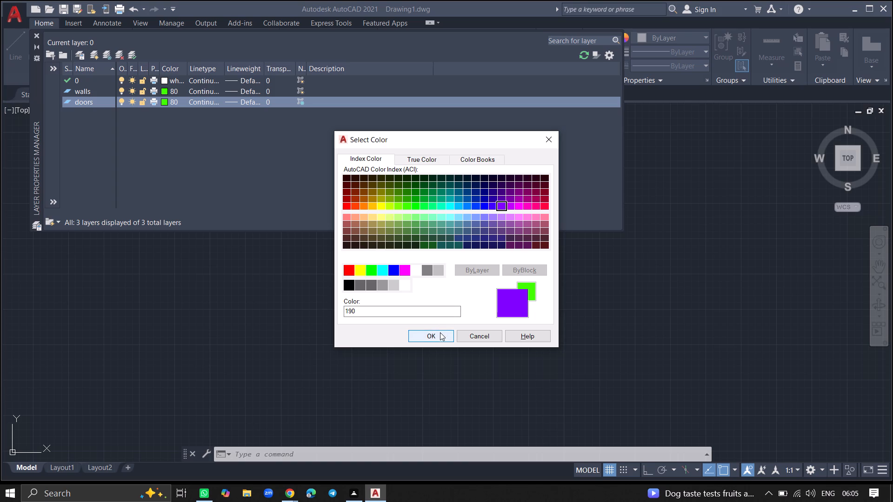
{"action": "left_click", "coordinate": [440, 332]}
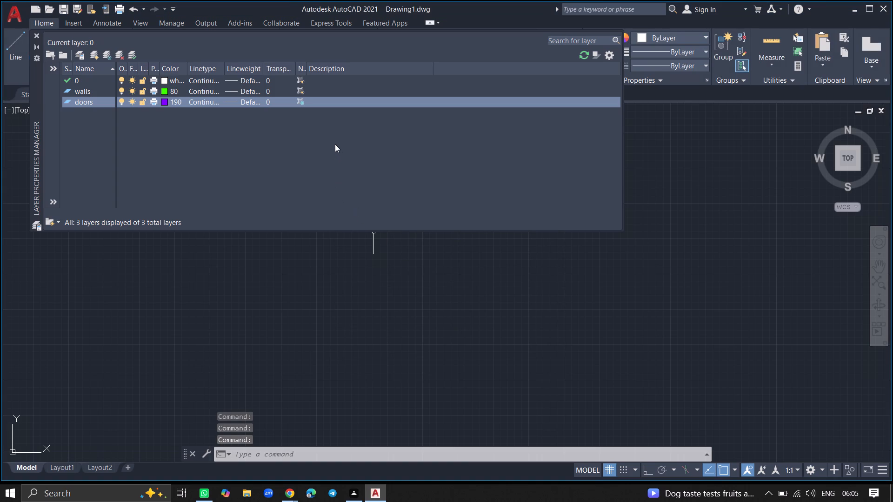
{"action": "left_click", "coordinate": [300, 102]}
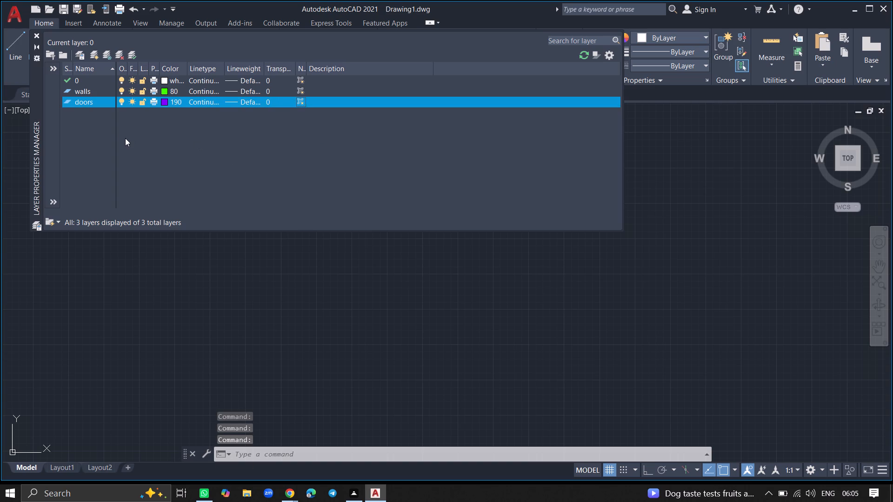
Create another layer frozen in all viewports and name it windows.
{"action": "left_click", "coordinate": [107, 53]}
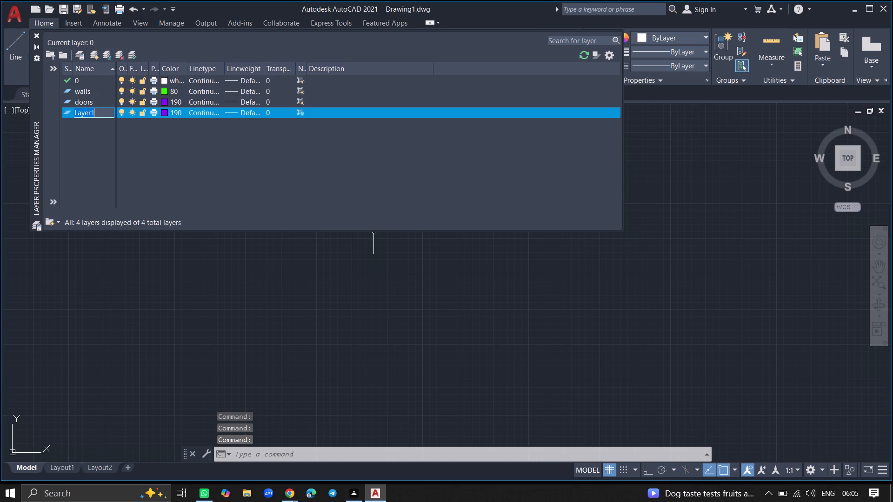
{"action": "left_click", "coordinate": [98, 114]}
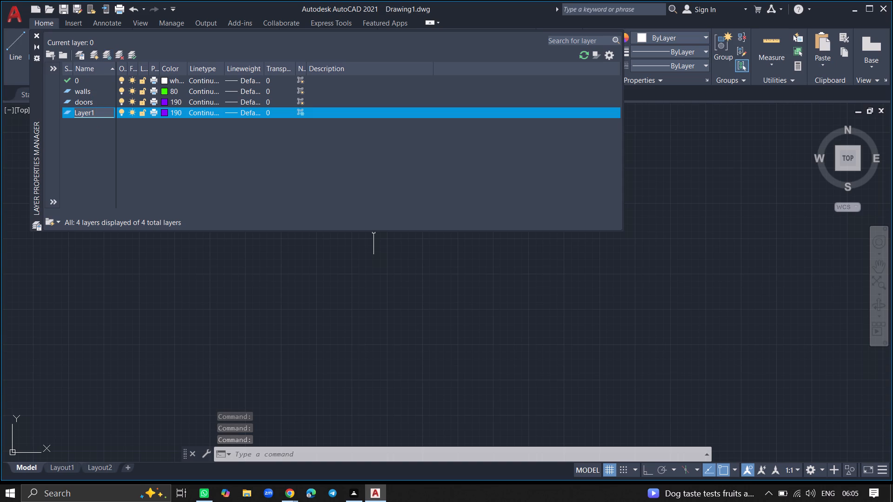
{"action": "key", "text": "BackSpace"}
{"action": "key", "text": "BackSpace"}
{"action": "key", "text": "BackSpace"}
{"action": "key", "text": "BackSpace"}
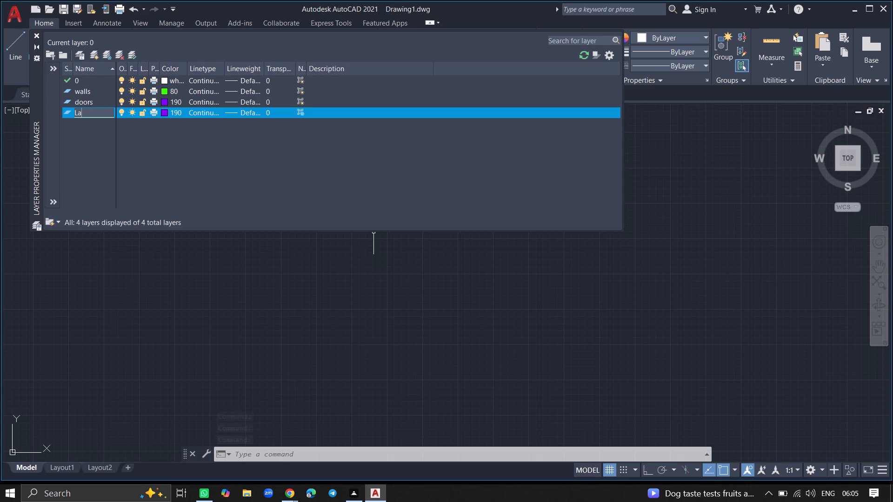
{"action": "key", "text": "BackSpace"}
{"action": "key", "text": "BackSpace"}
{"action": "type", "text": "wi"}
{"action": "key", "text": "n"}
{"action": "type", "text": "dows"}
{"action": "left_click", "coordinate": [109, 178]}
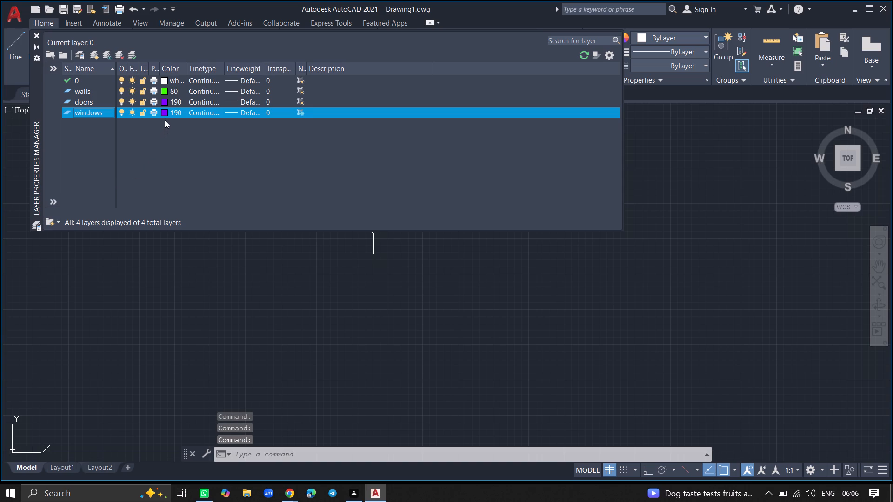
Set the windows layer's colour to index 10 and turn off its freezing in new viewports.
{"action": "left_click", "coordinate": [164, 112]}
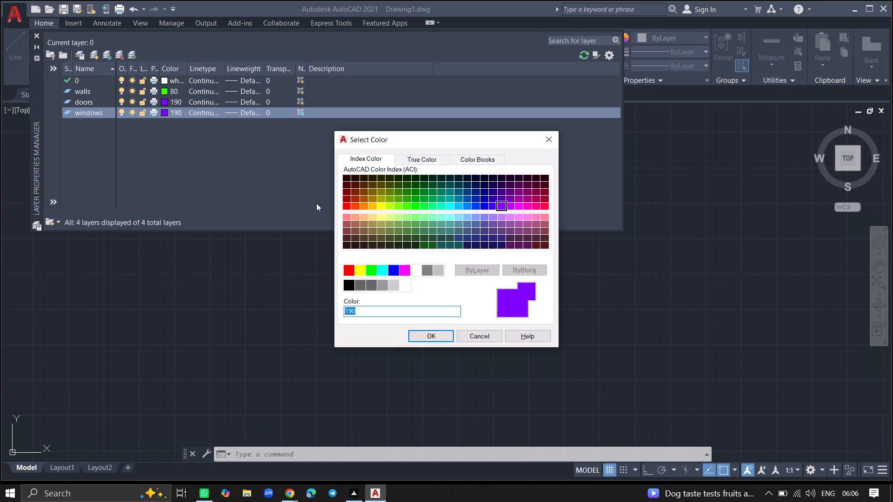
{"action": "left_click", "coordinate": [347, 205]}
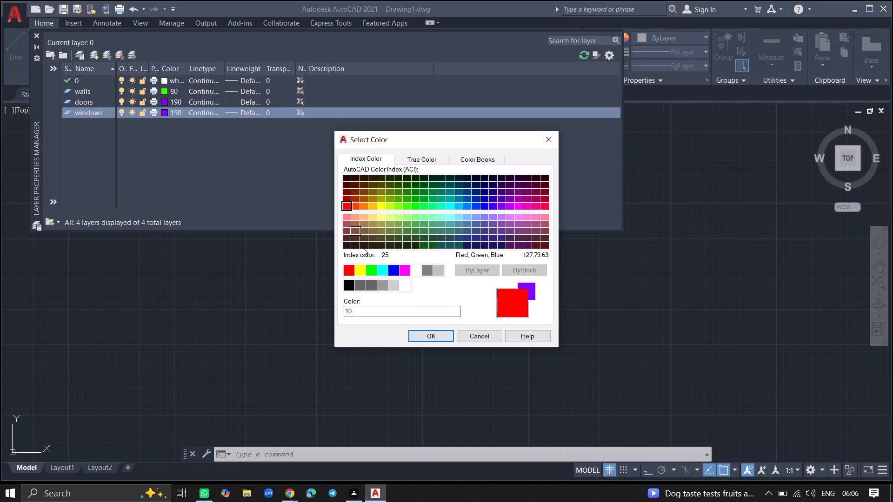
{"action": "left_click", "coordinate": [419, 337]}
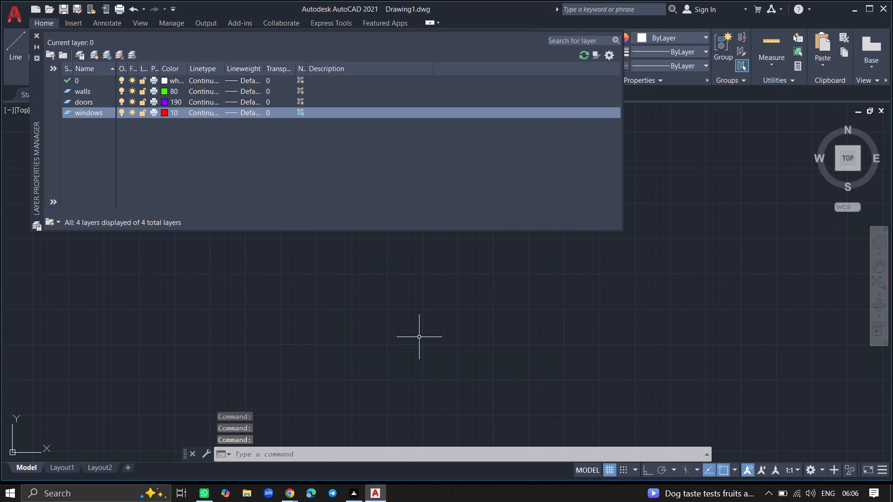
{"action": "left_click", "coordinate": [301, 116]}
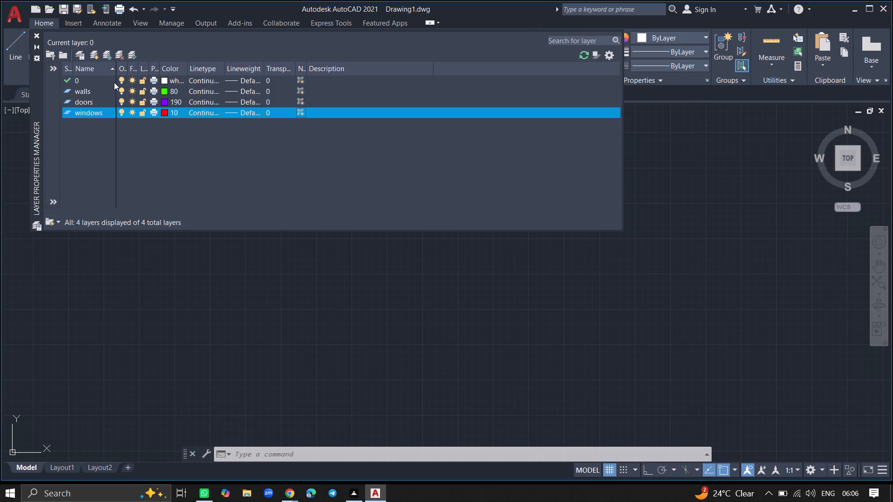
Create another layer frozen in all viewports and name it furniture.
{"action": "left_click", "coordinate": [106, 53]}
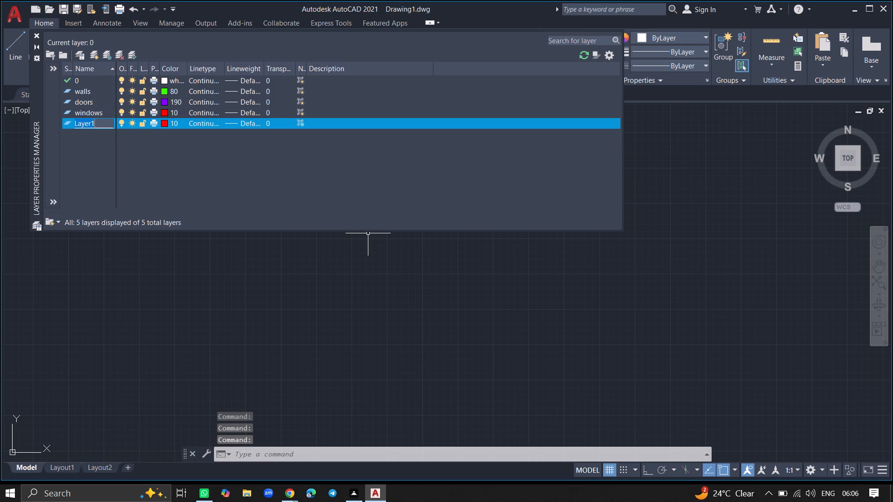
{"action": "left_click", "coordinate": [107, 123]}
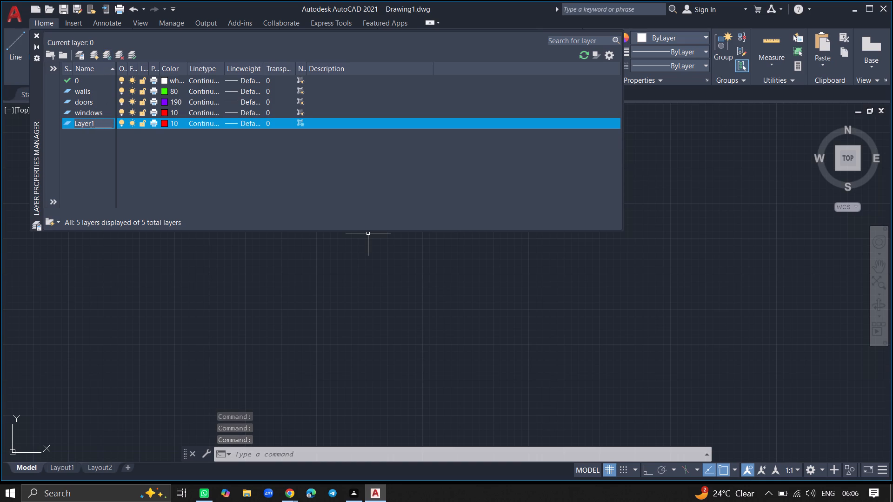
{"action": "key", "text": "BackSpace"}
{"action": "key", "text": "BackSpace"}
{"action": "key", "text": "BackSpace"}
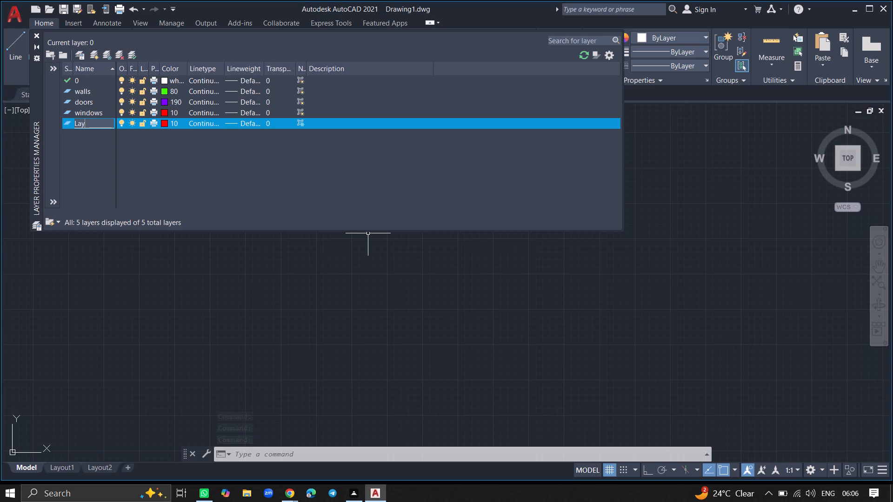
{"action": "key", "text": "BackSpace"}
{"action": "key", "text": "BackSpace"}
{"action": "key", "text": "BackSpace"}
{"action": "key", "text": "f"}
{"action": "key", "text": "u"}
{"action": "key", "text": "r"}
{"action": "key", "text": "n"}
{"action": "key", "text": "i"}
{"action": "key", "text": "t"}
{"action": "key", "text": "u"}
{"action": "key", "text": "r"}
{"action": "key", "text": "e"}
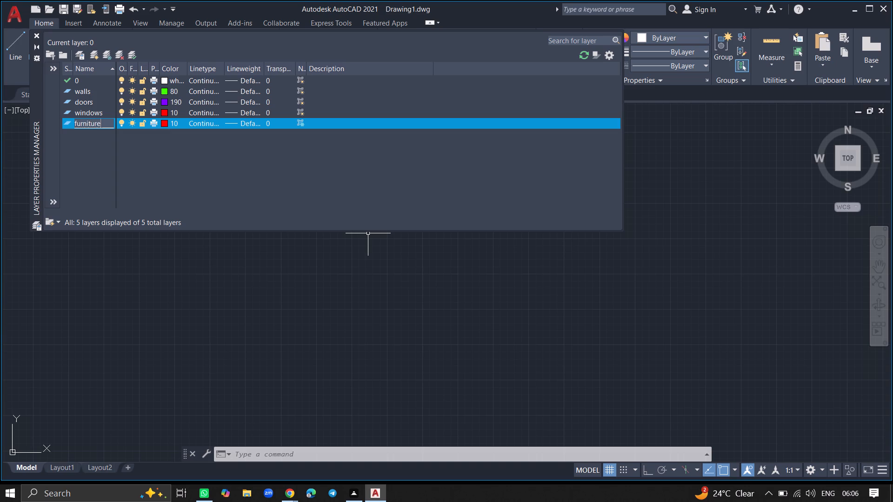
{"action": "left_click", "coordinate": [115, 152]}
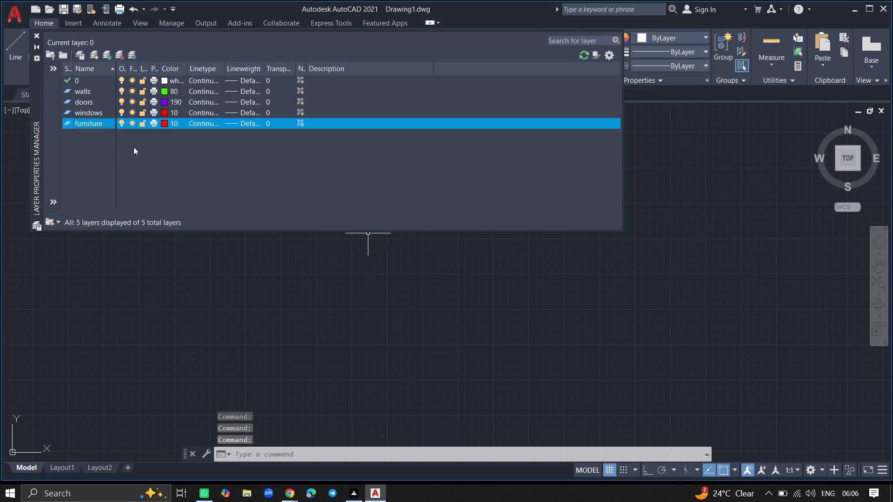
Set the furniture layer's colour to index 130 and turn off its freezing in new viewports.
{"action": "left_click", "coordinate": [162, 123]}
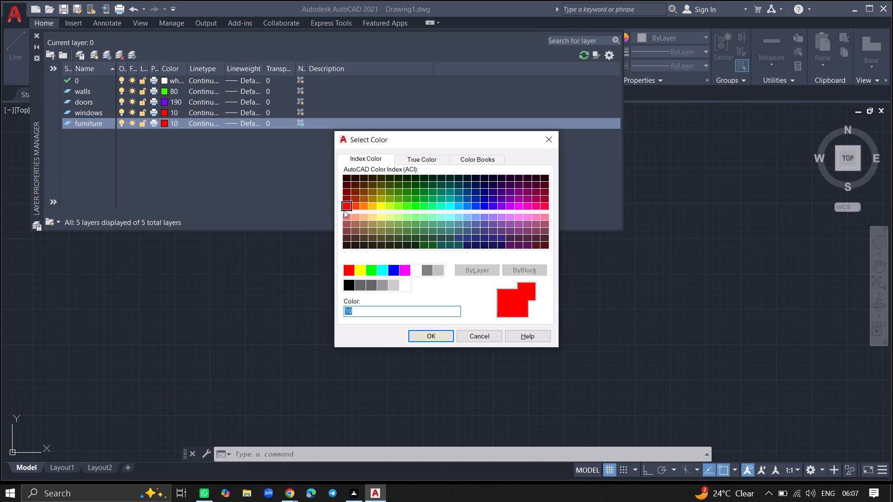
{"action": "left_click", "coordinate": [447, 210]}
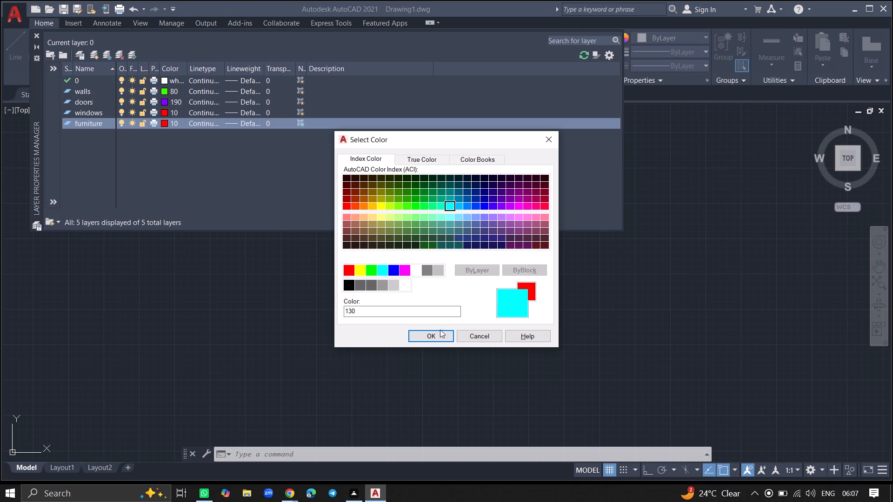
{"action": "left_click", "coordinate": [440, 334]}
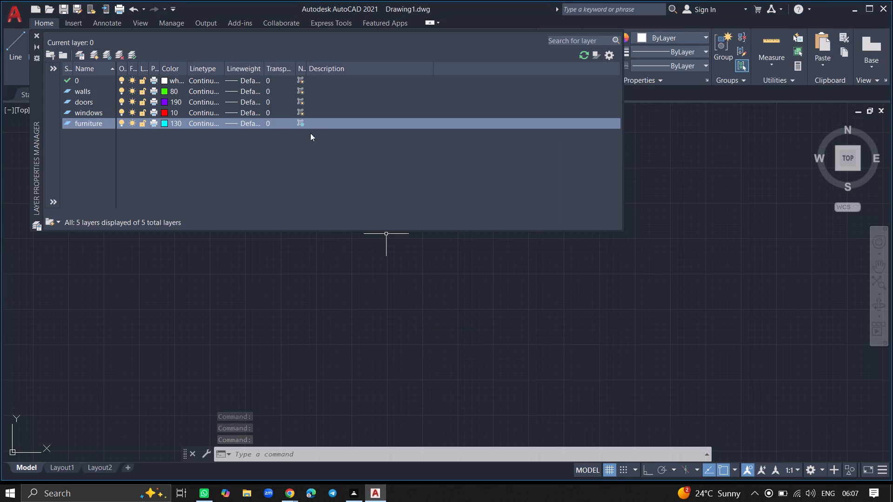
{"action": "left_click", "coordinate": [301, 122]}
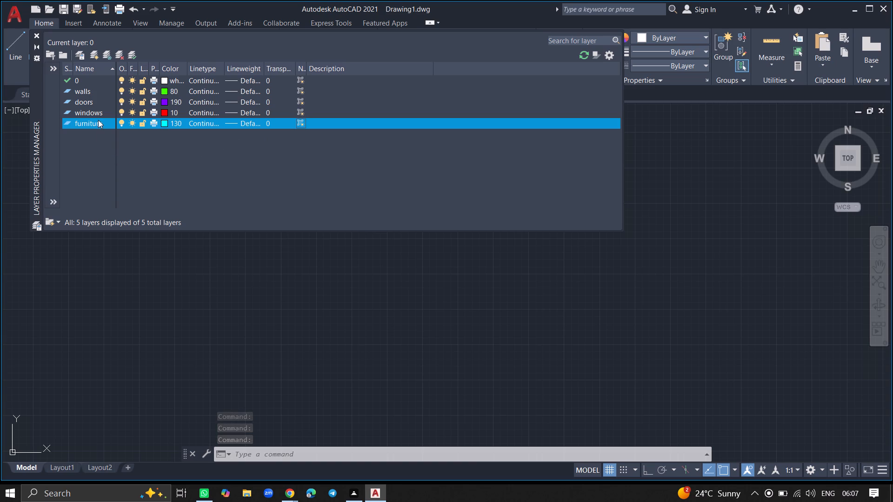
Create another layer frozen in all viewports and name it text.
{"action": "left_click", "coordinate": [105, 53]}
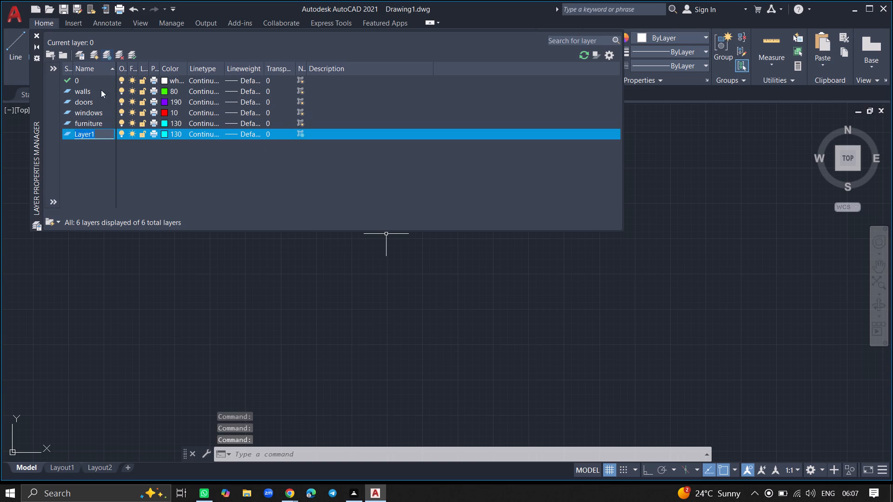
{"action": "left_click", "coordinate": [100, 132]}
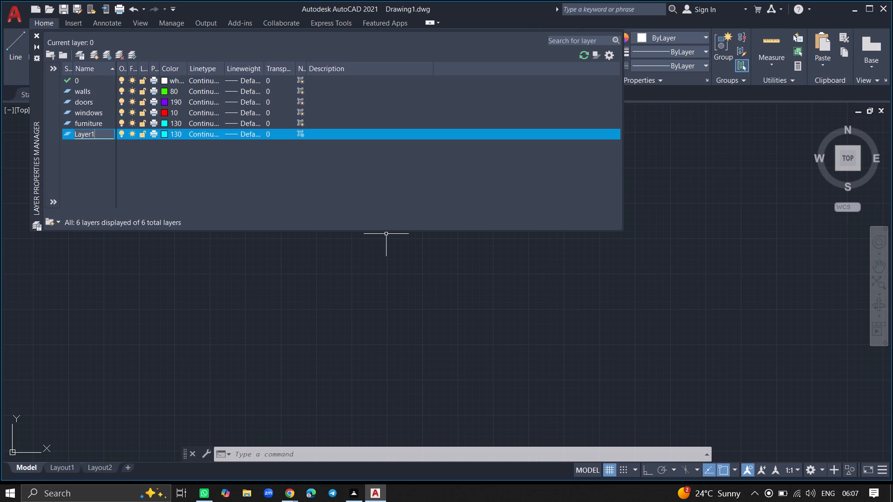
{"action": "key", "text": "BackSpace"}
{"action": "key", "text": "BackSpace"}
{"action": "key", "text": "BackSpace"}
{"action": "key", "text": "BackSpace"}
{"action": "key", "text": "BackSpace"}
{"action": "key", "text": "BackSpace"}
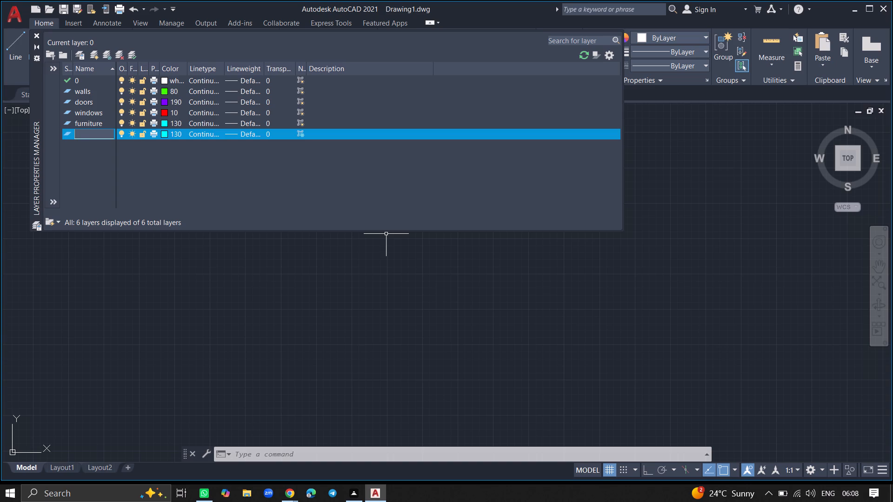
{"action": "key", "text": "t"}
{"action": "key", "text": "e"}
{"action": "type", "text": "xt"}
{"action": "left_click", "coordinate": [97, 151]}
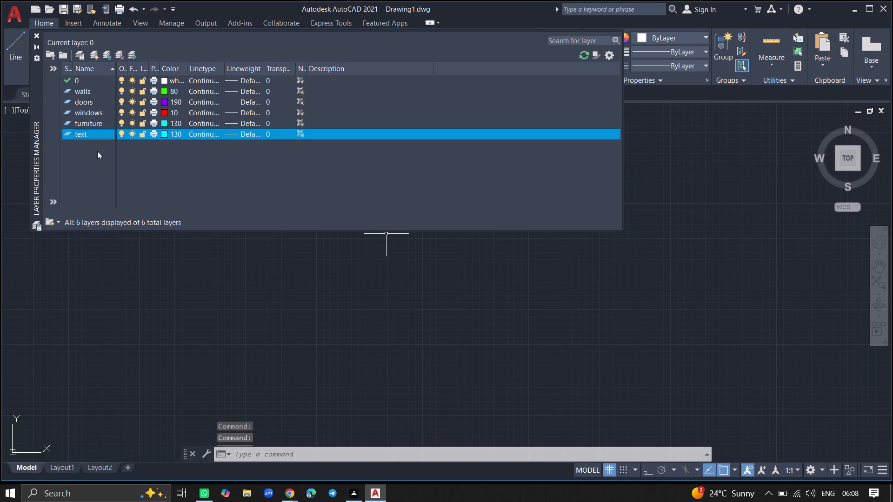
Set the text layer's colour to index 150 and turn off its freezing in new viewports.
{"action": "left_click", "coordinate": [162, 134]}
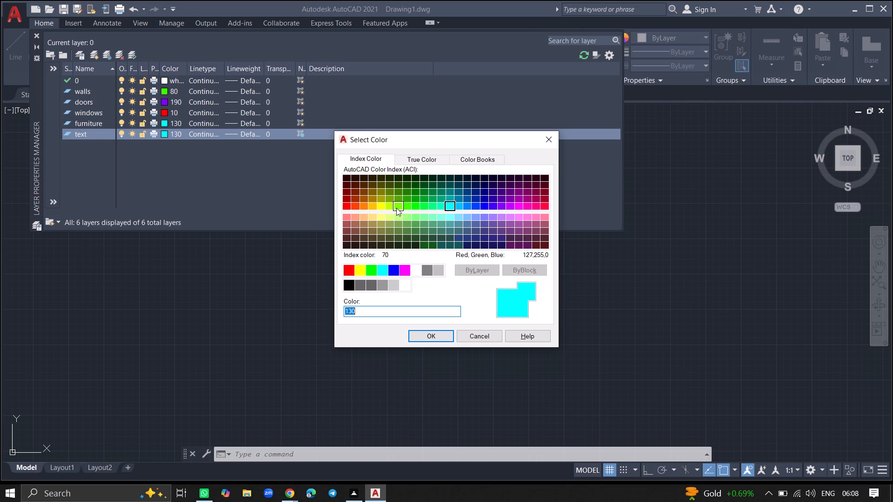
{"action": "left_click", "coordinate": [465, 205]}
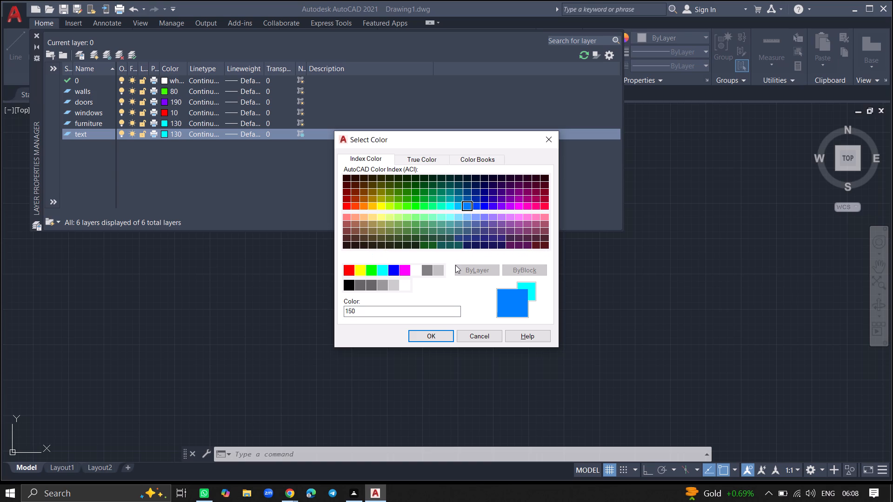
{"action": "left_click", "coordinate": [434, 331]}
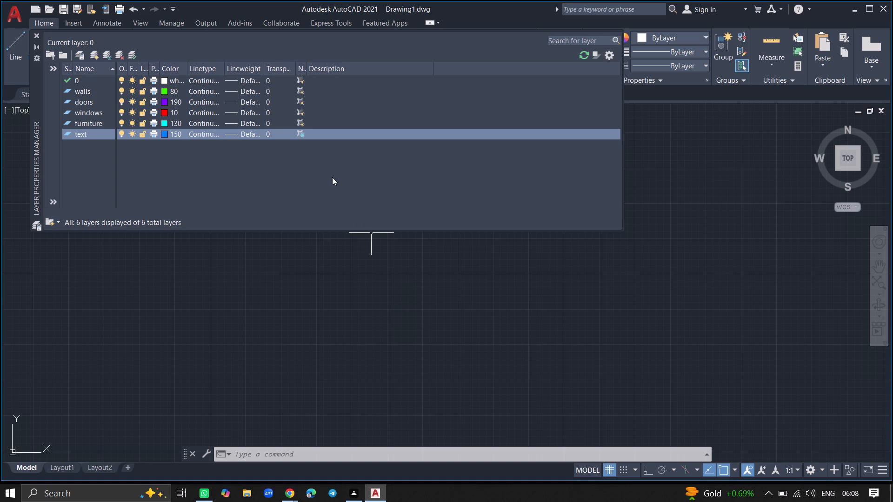
{"action": "left_click", "coordinate": [302, 134]}
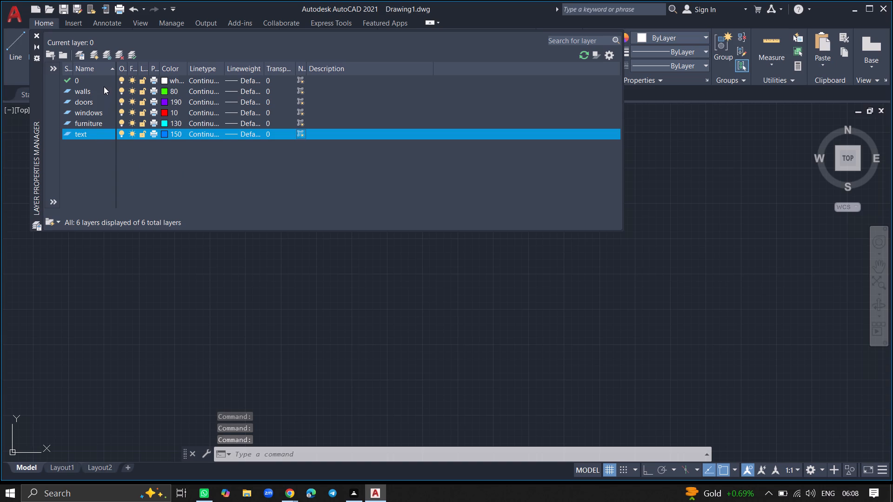
Create another layer frozen in all viewports and name it dimensions.
{"action": "left_click", "coordinate": [106, 54]}
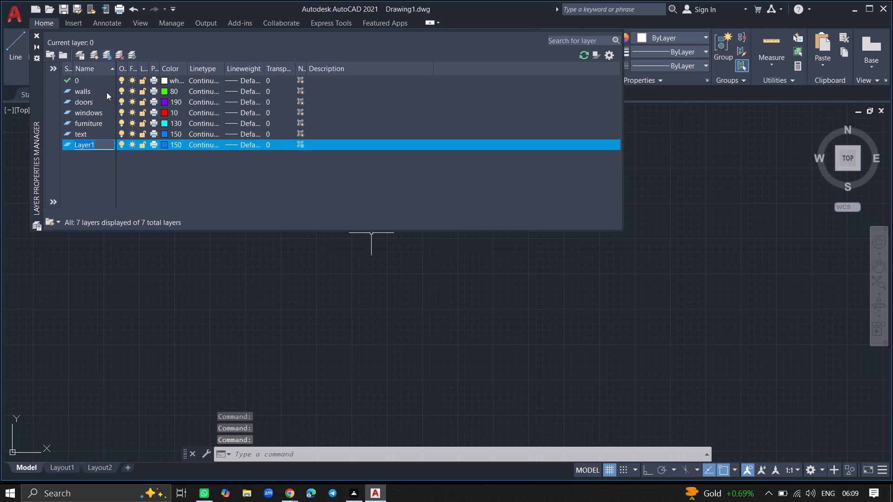
{"action": "left_click", "coordinate": [107, 142]}
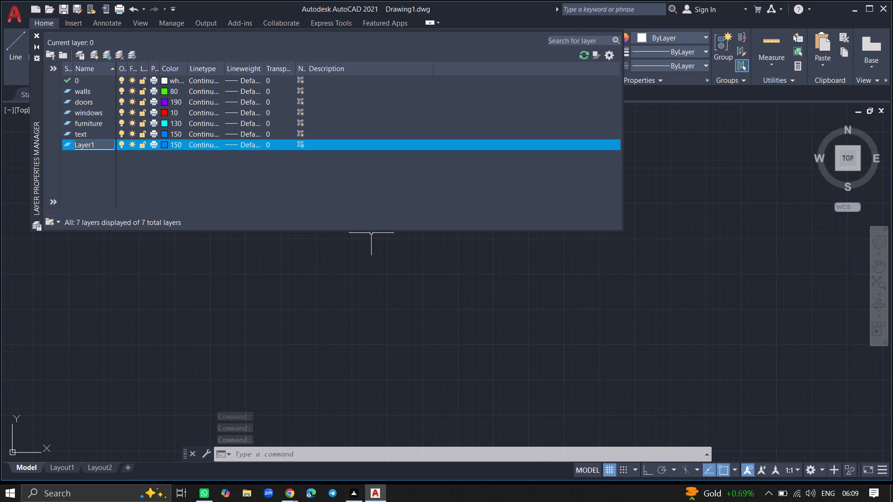
{"action": "key", "text": "BackSpace"}
{"action": "key", "text": "BackSpace"}
{"action": "key", "text": "BackSpace"}
{"action": "key", "text": "BackSpace"}
{"action": "key", "text": "BackSpace"}
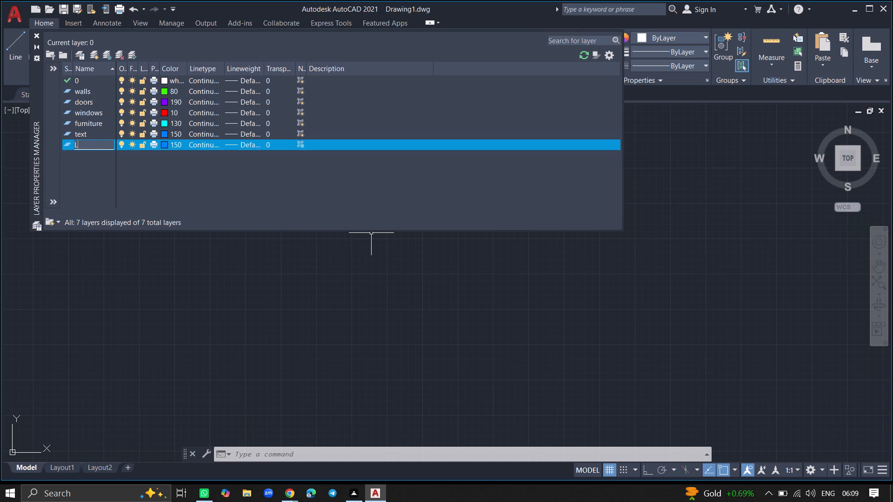
{"action": "key", "text": "BackSpace"}
{"action": "key", "text": "d"}
{"action": "key", "text": "i"}
{"action": "key", "text": "m"}
{"action": "key", "text": "e"}
{"action": "key", "text": "n"}
{"action": "key", "text": "s"}
{"action": "type", "text": "ion"}
{"action": "key", "text": "s"}
Set the dimensions layer's colour to index 50 and turn off its freezing in new viewports.
{"action": "left_click", "coordinate": [141, 179]}
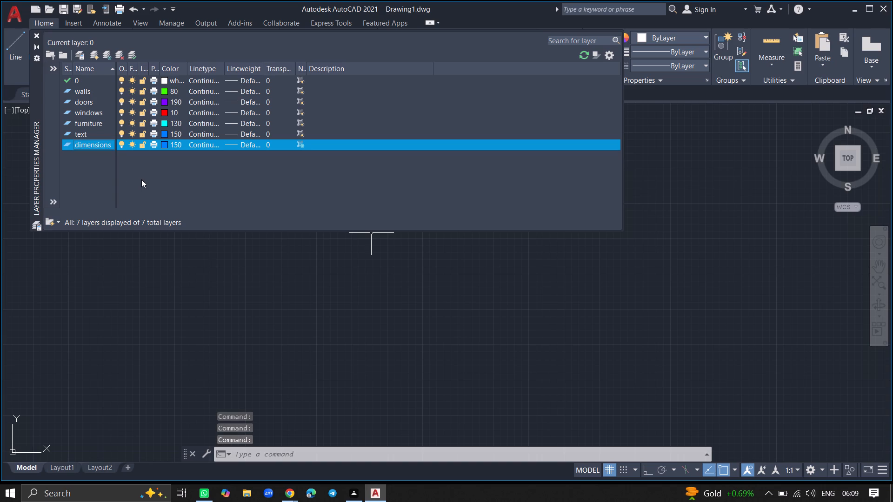
{"action": "left_click", "coordinate": [164, 144]}
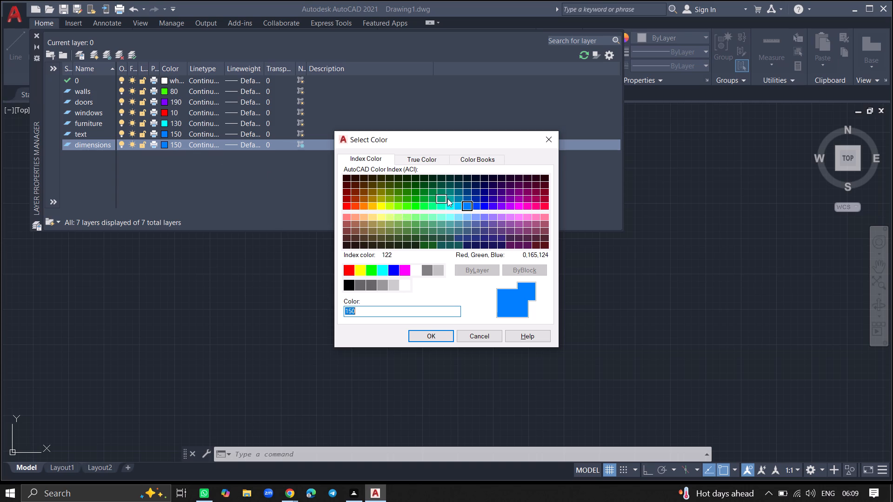
{"action": "left_click", "coordinate": [381, 206]}
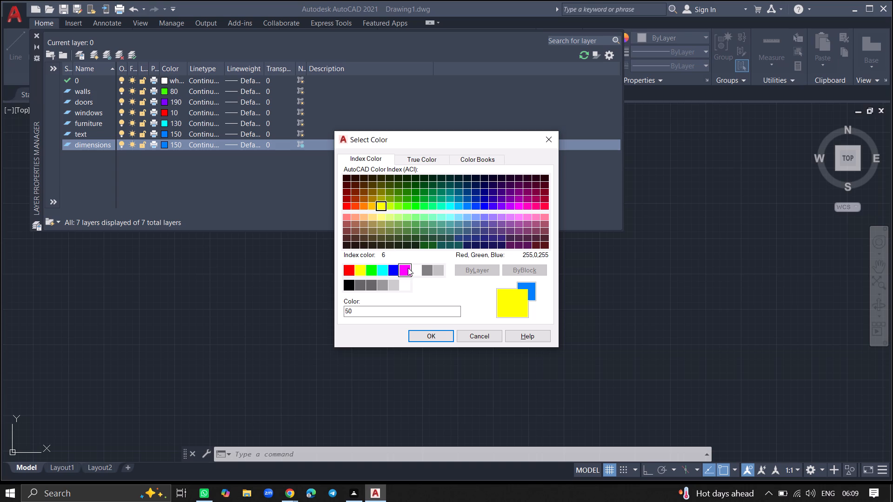
{"action": "left_click", "coordinate": [428, 335]}
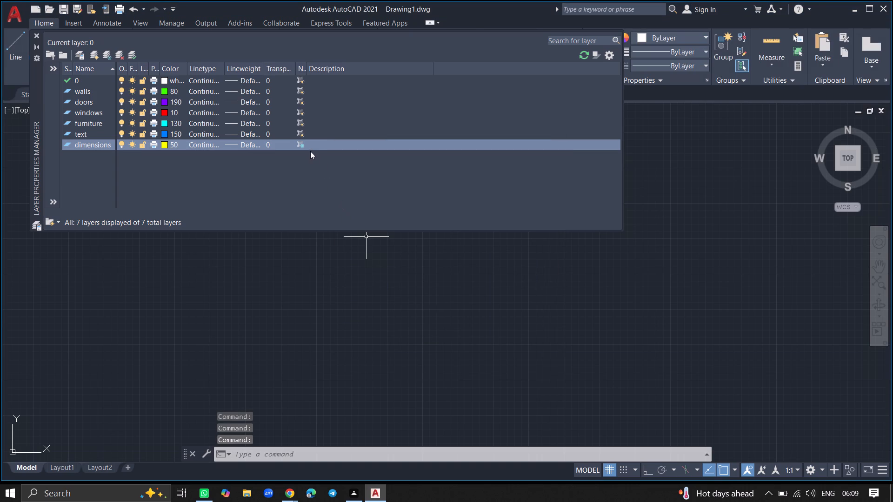
{"action": "left_click", "coordinate": [300, 144]}
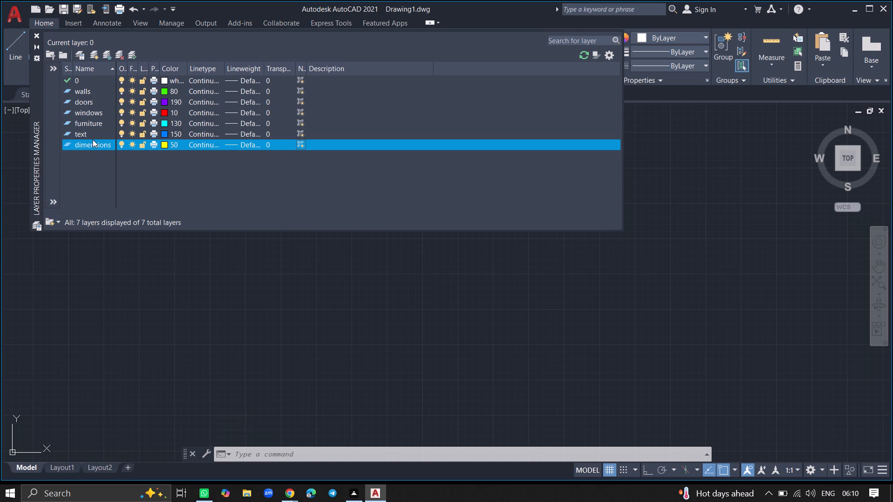
Make walls the current layer and close the layer manager.
{"action": "left_click", "coordinate": [80, 89]}
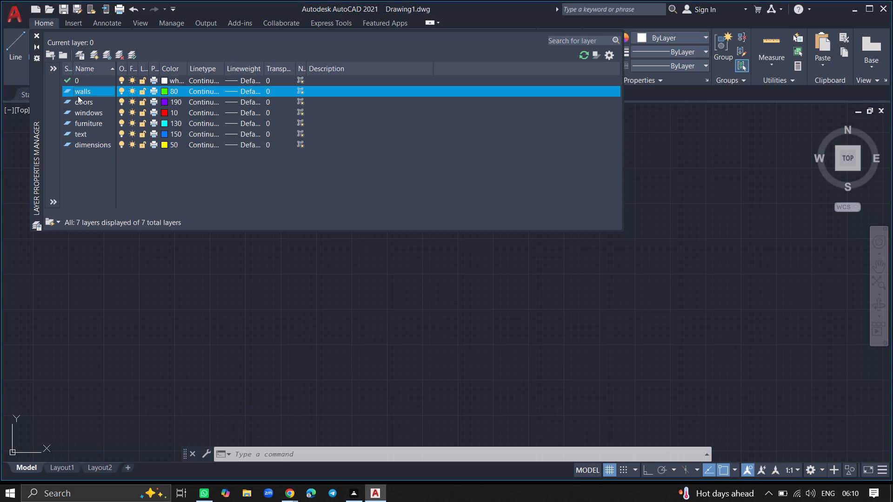
{"action": "double_click", "coordinate": [77, 92]}
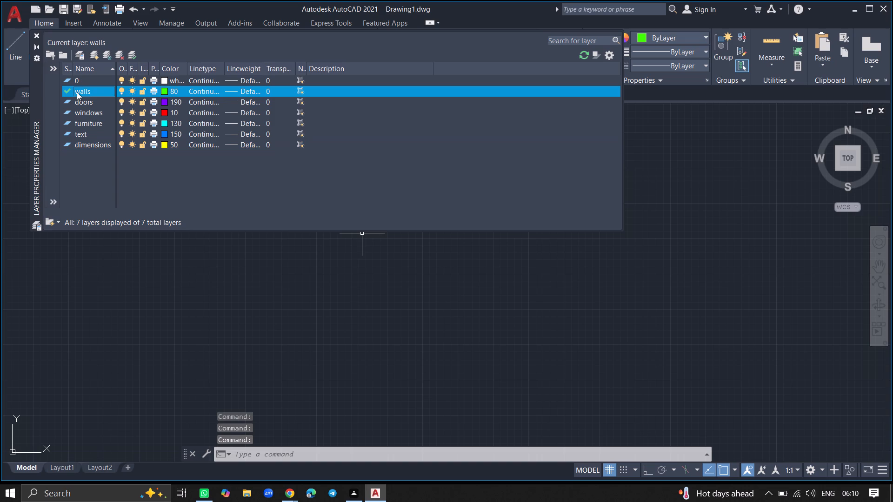
{"action": "left_click", "coordinate": [35, 33]}
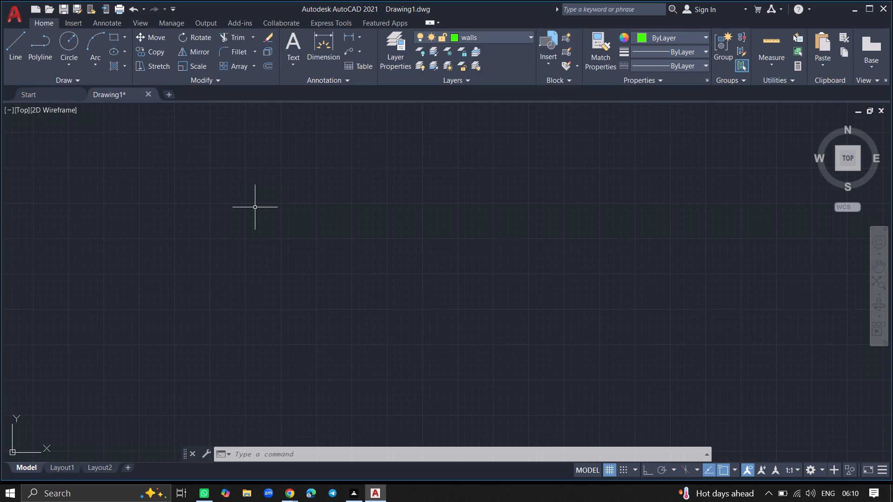
Draw a vertical construction line on the walls layer through a point at about X 251'-2".
{"action": "key", "text": "x"}
{"action": "key", "text": "l"}
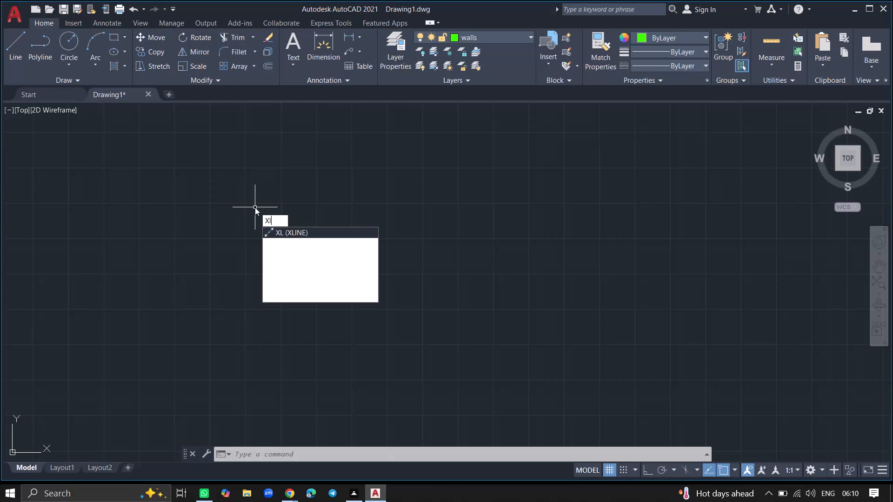
{"action": "key", "text": "Return"}
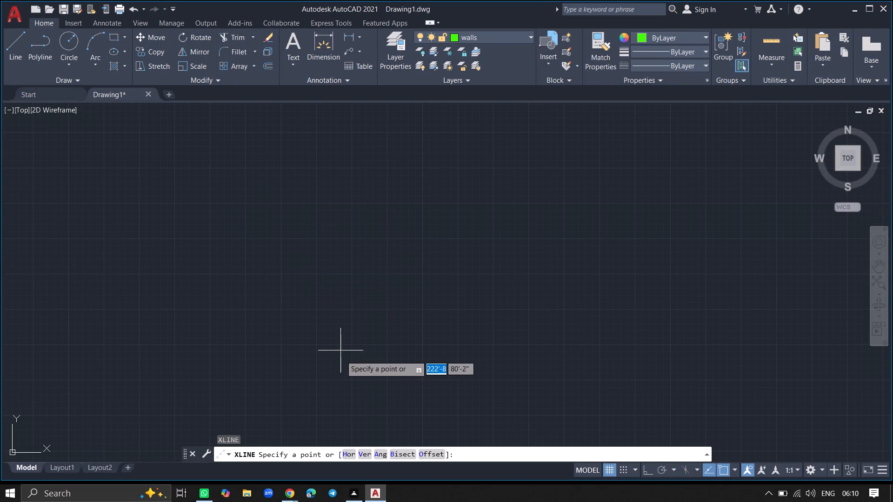
{"action": "left_click", "coordinate": [369, 451]}
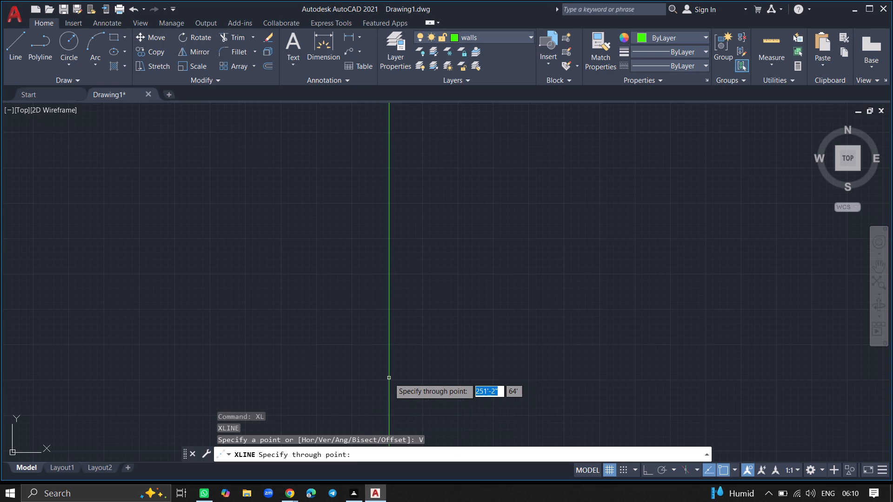
{"action": "left_click", "coordinate": [389, 378]}
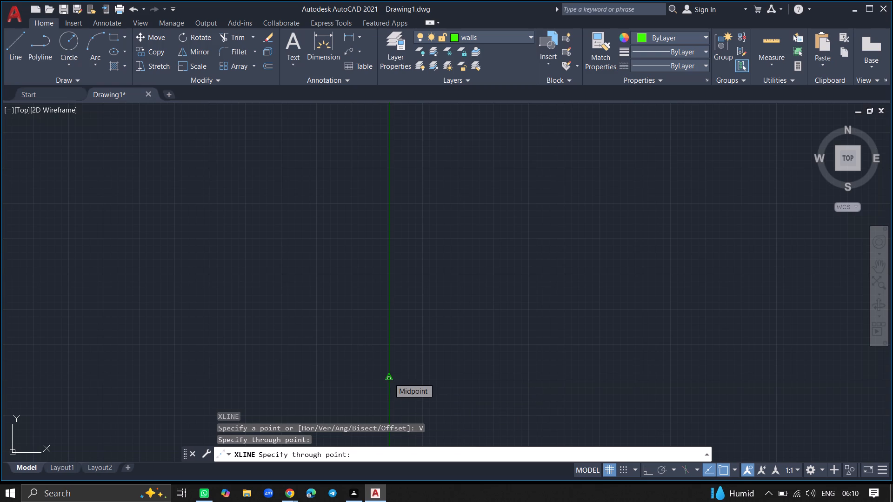
{"action": "key", "text": "Return"}
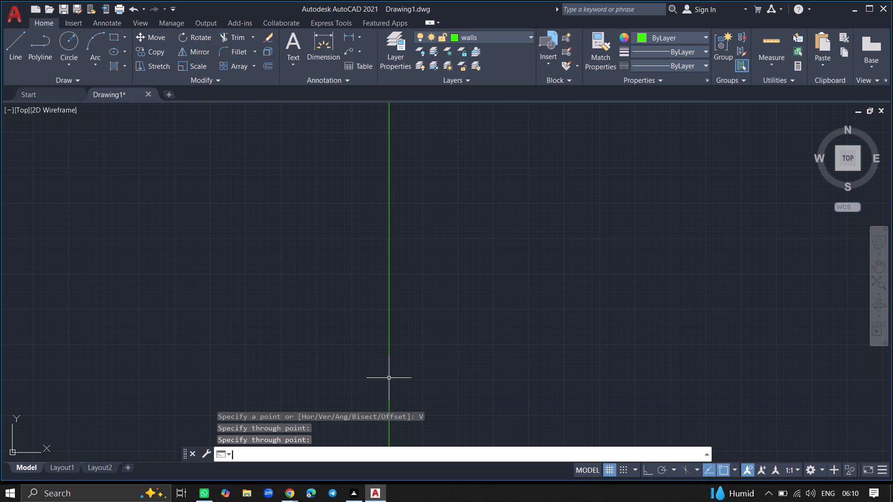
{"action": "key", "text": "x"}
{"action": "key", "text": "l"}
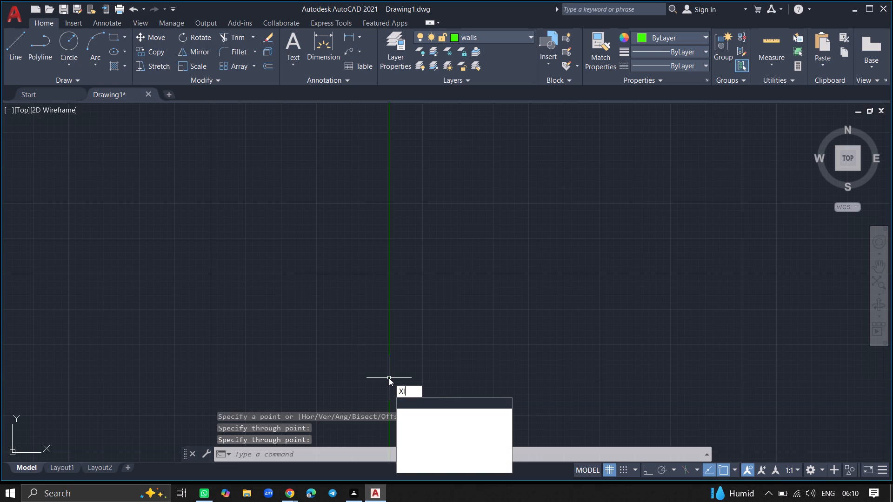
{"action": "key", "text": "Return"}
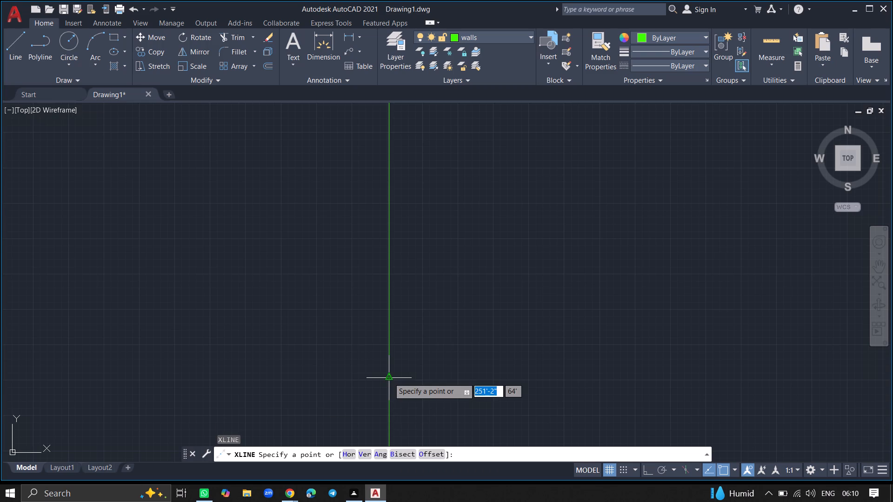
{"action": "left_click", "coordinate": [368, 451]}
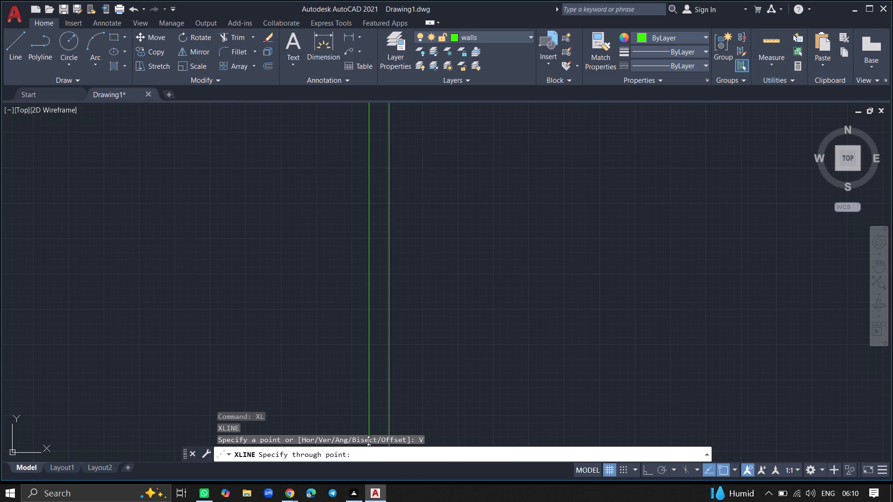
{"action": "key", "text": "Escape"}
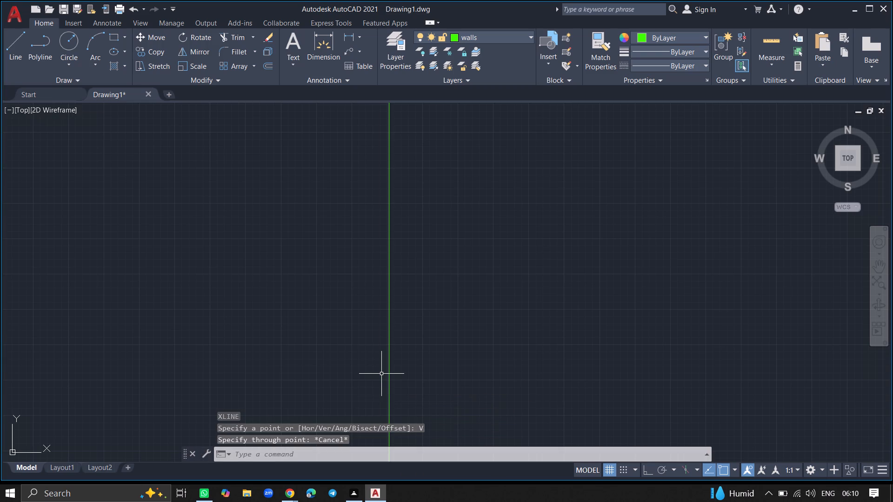
Draw a horizontal construction line crossing the vertical one near the middle of the drawing area.
{"action": "key", "text": "x"}
{"action": "key", "text": "l"}
{"action": "key", "text": "Return"}
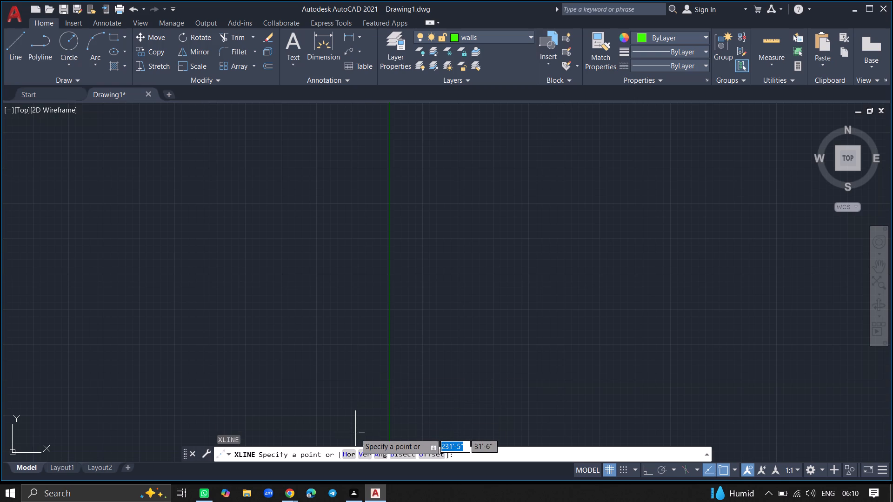
{"action": "left_click", "coordinate": [349, 452]}
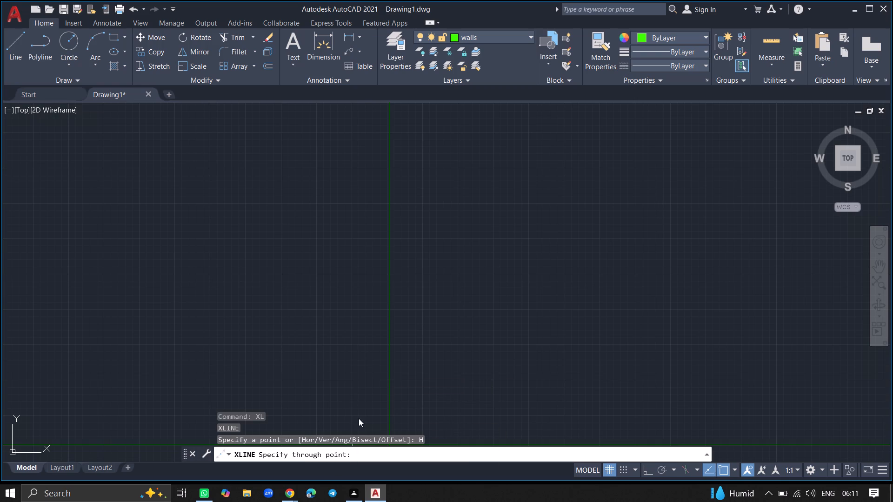
{"action": "left_click", "coordinate": [389, 287]}
{"action": "key", "text": "Return"}
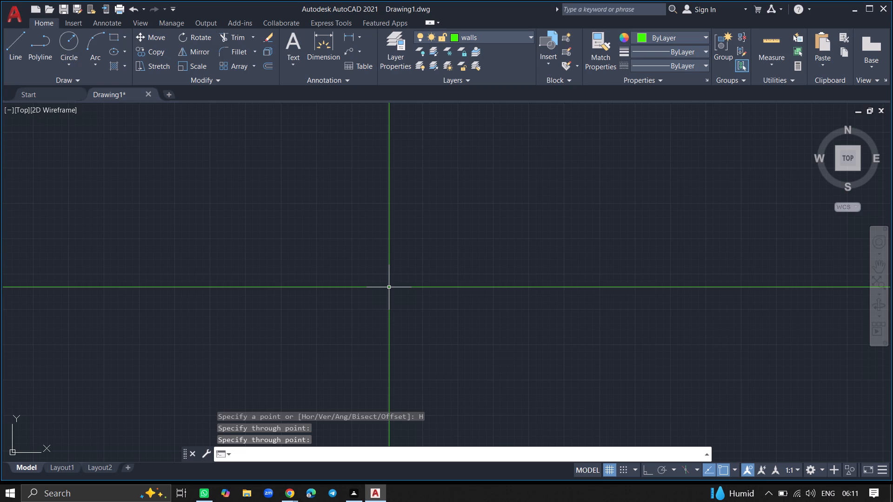
Save the drawing in the Documents folder under the file name project october.
{"action": "key", "text": "ctrl+s"}
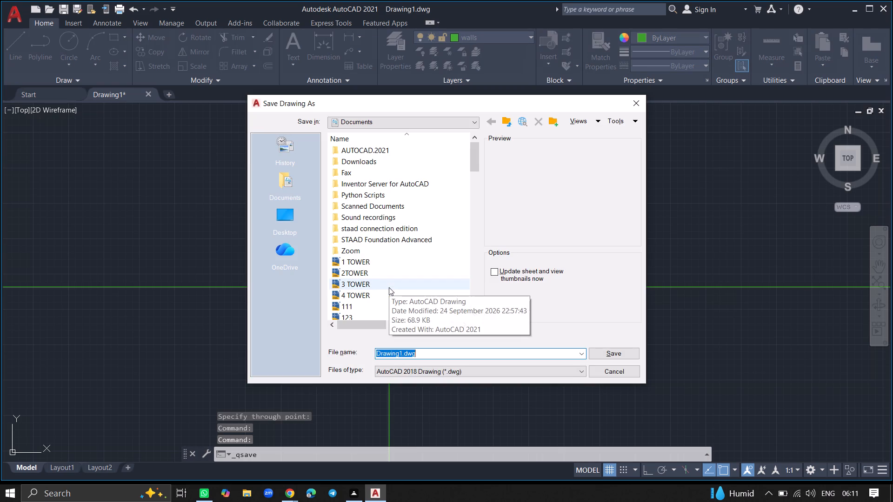
{"action": "left_click", "coordinate": [427, 354]}
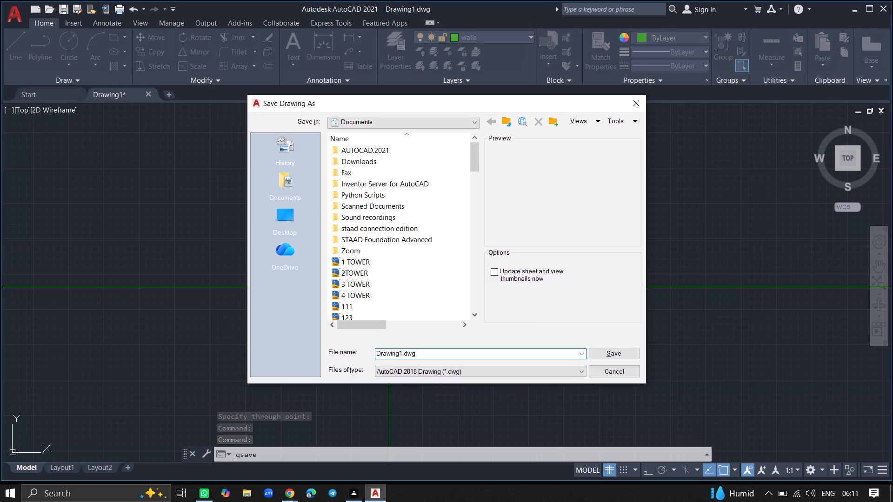
{"action": "key", "text": "BackSpace"}
{"action": "key", "text": "BackSpace"}
{"action": "key", "text": "BackSpace"}
{"action": "key", "text": "BackSpace"}
{"action": "key", "text": "BackSpace"}
{"action": "key", "text": "BackSpace"}
{"action": "key", "text": "BackSpace"}
{"action": "key", "text": "BackSpace"}
{"action": "key", "text": "BackSpace"}
{"action": "key", "text": "BackSpace"}
{"action": "key", "text": "BackSpace"}
{"action": "key", "text": "BackSpace"}
{"action": "key", "text": "BackSpace"}
{"action": "key", "text": "BackSpace"}
{"action": "key", "text": "BackSpace"}
{"action": "key", "text": "BackSpace"}
{"action": "key", "text": "BackSpace"}
{"action": "key", "text": "BackSpace"}
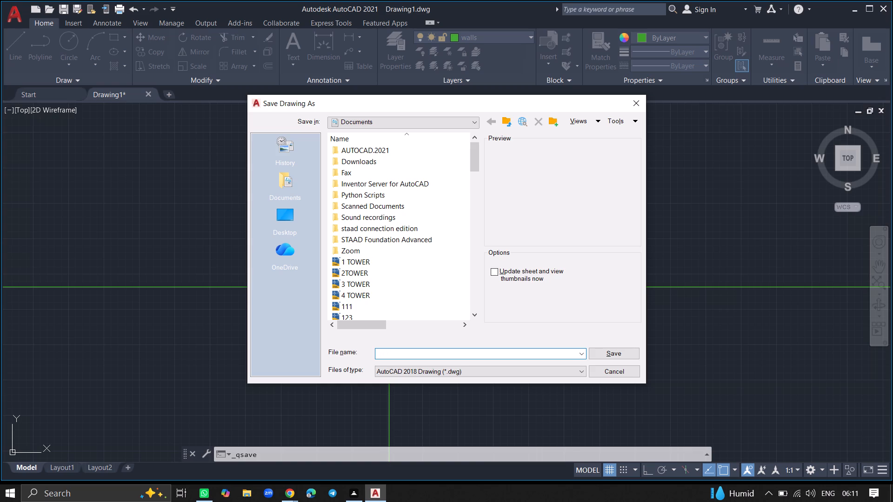
{"action": "key", "text": "p"}
{"action": "type", "text": "ro"}
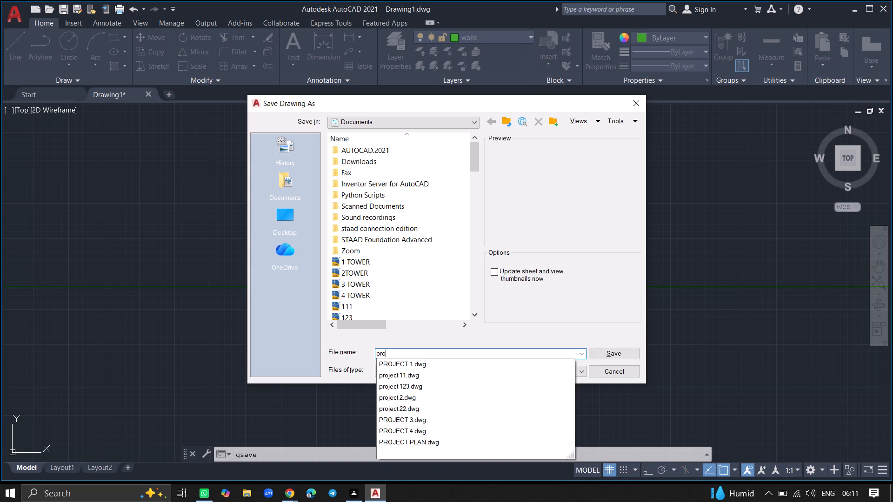
{"action": "type", "text": "jec"}
{"action": "type", "text": "t"}
{"action": "key", "text": "space"}
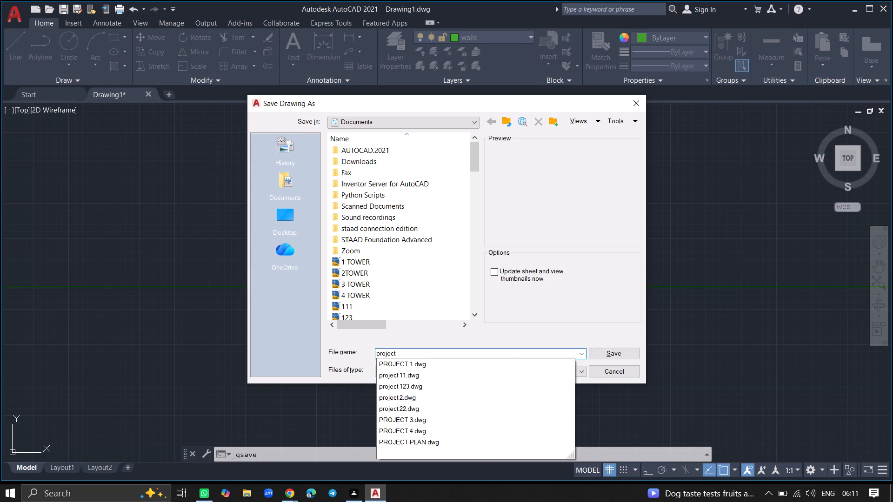
{"action": "type", "text": "ocoto"}
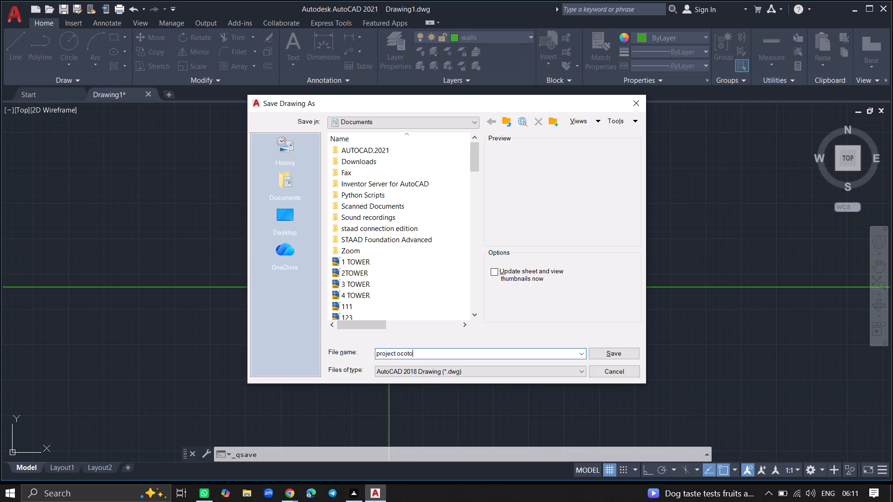
{"action": "type", "text": "ber"}
{"action": "key", "text": "BackSpace"}
{"action": "key", "text": "BackSpace"}
{"action": "key", "text": "BackSpace"}
{"action": "key", "text": "BackSpace"}
{"action": "key", "text": "BackSpace"}
{"action": "key", "text": "BackSpace"}
{"action": "type", "text": "to"}
{"action": "type", "text": "ber"}
{"action": "left_click", "coordinate": [636, 352]}
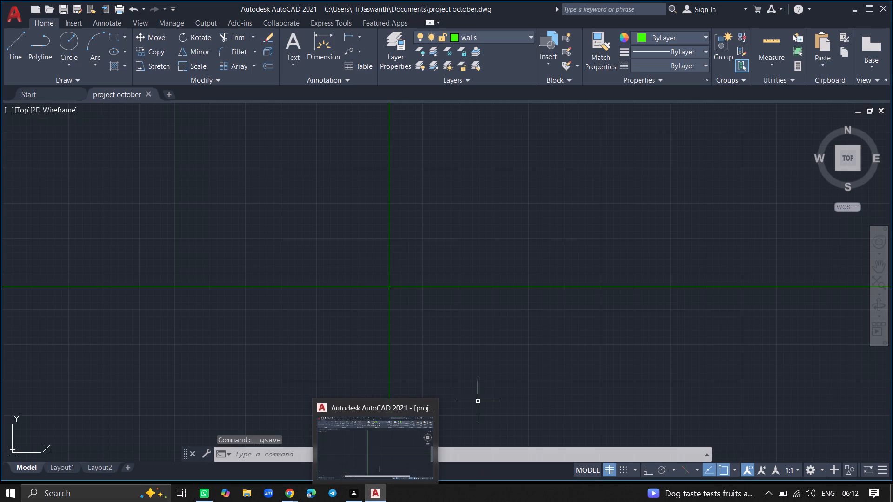
Offset the vertical construction line 9" to the right and the horizontal construction line 9" downward.
{"action": "key", "text": "o"}
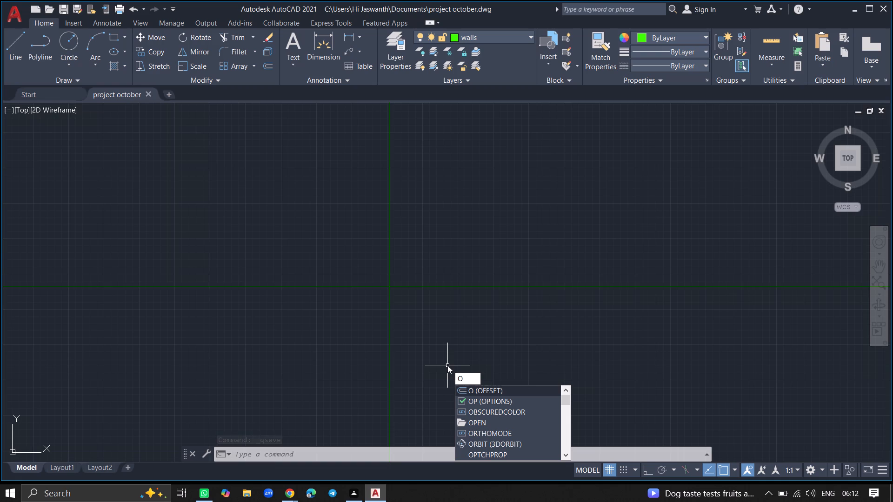
{"action": "left_click", "coordinate": [460, 390]}
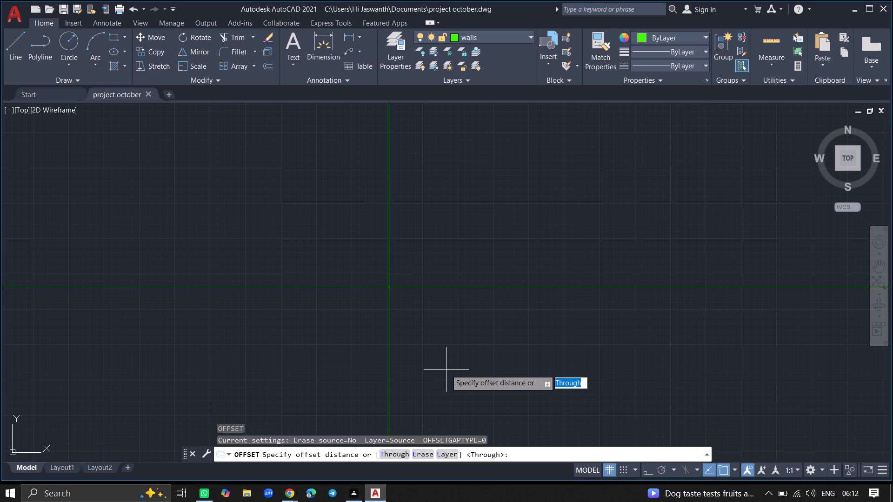
{"action": "key", "text": "9"}
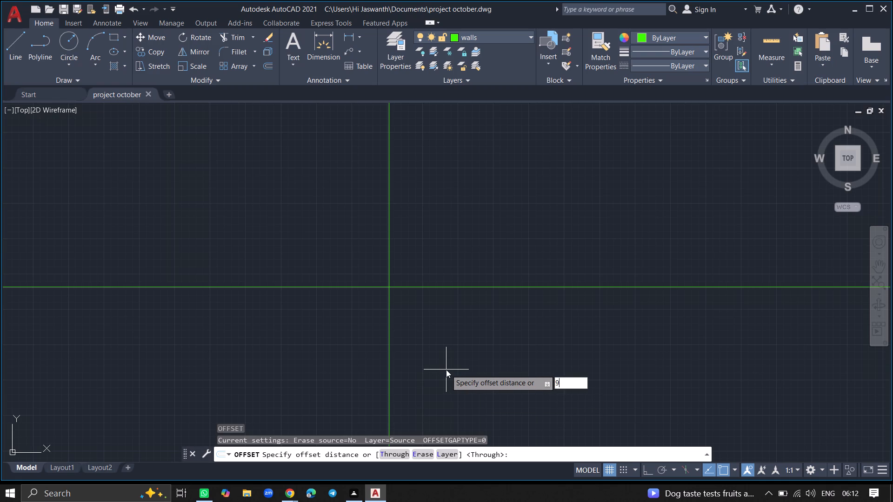
{"action": "key", "text": "shift+quotedbl"}
{"action": "key", "text": "Return"}
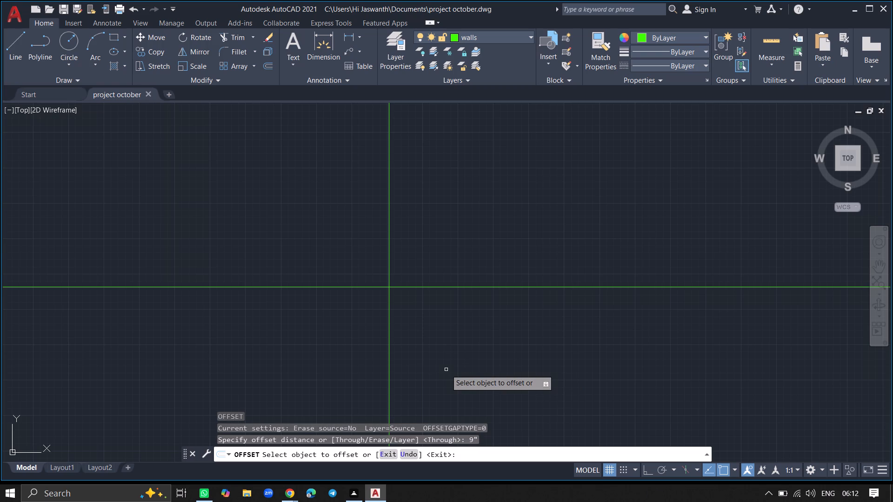
{"action": "left_click", "coordinate": [389, 336]}
{"action": "left_click", "coordinate": [427, 336]}
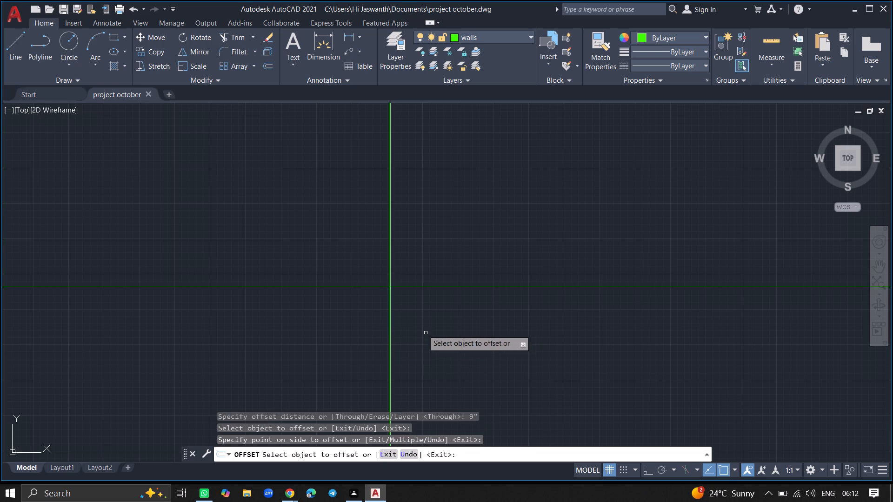
{"action": "scroll", "coordinate": [378, 305], "scroll_direction": "up", "scroll_amount": 1, "text": "ctrl"}
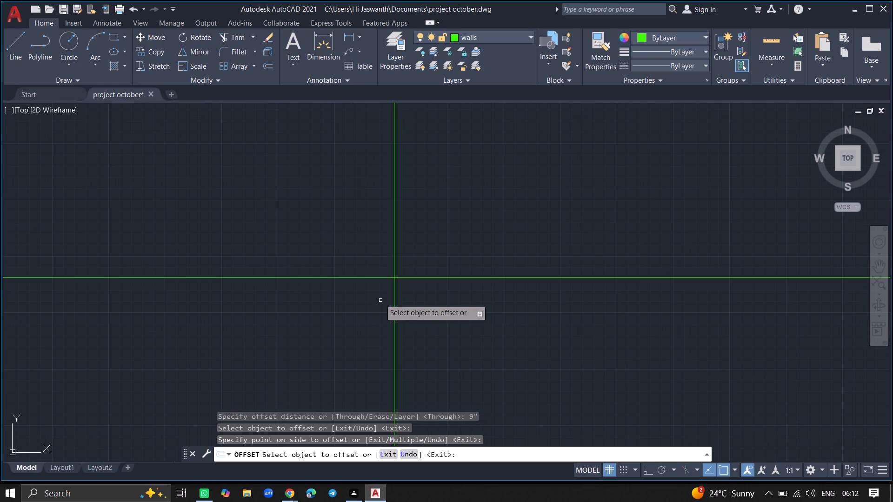
{"action": "left_click", "coordinate": [376, 277]}
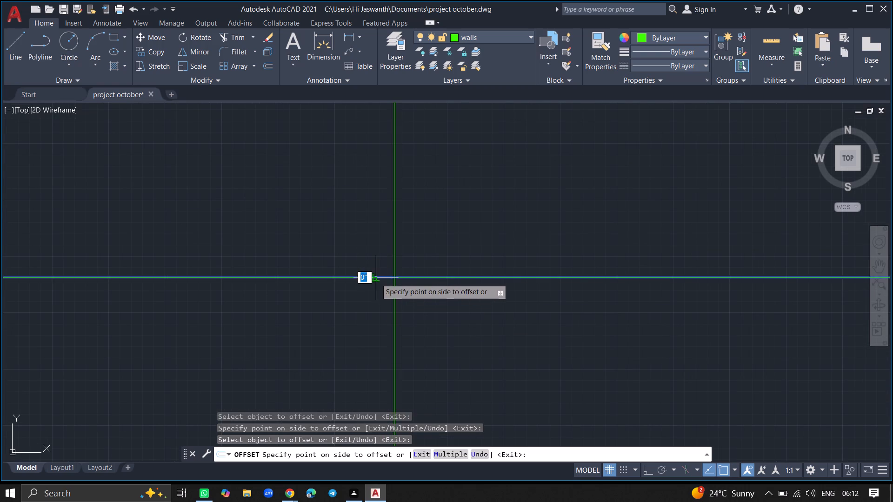
{"action": "left_click", "coordinate": [374, 319]}
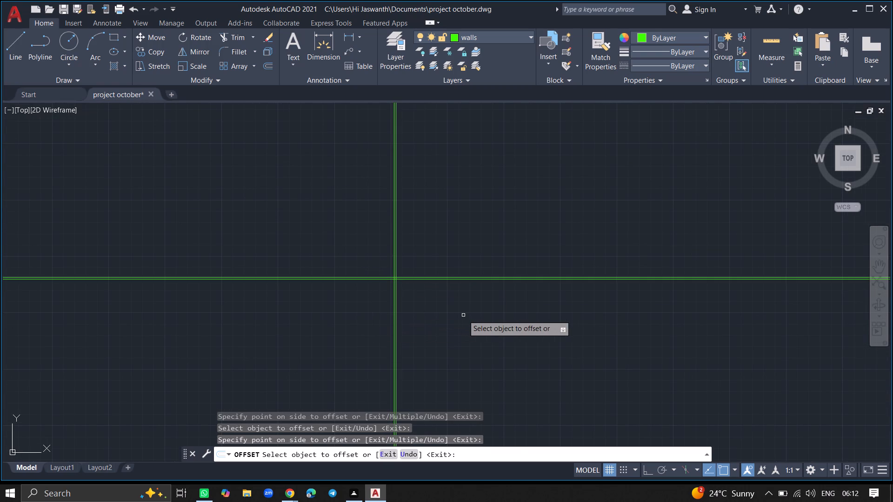
{"action": "key", "text": "Return"}
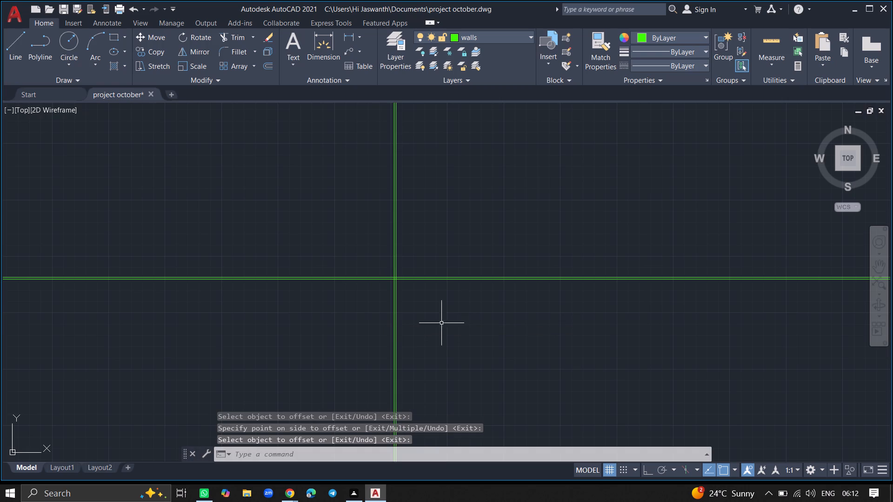
Trim the four line ends extending above and left of the crossing to form the upper-left outer wall corner.
{"action": "scroll", "coordinate": [388, 279], "scroll_direction": "up", "scroll_amount": 2, "text": "ctrl"}
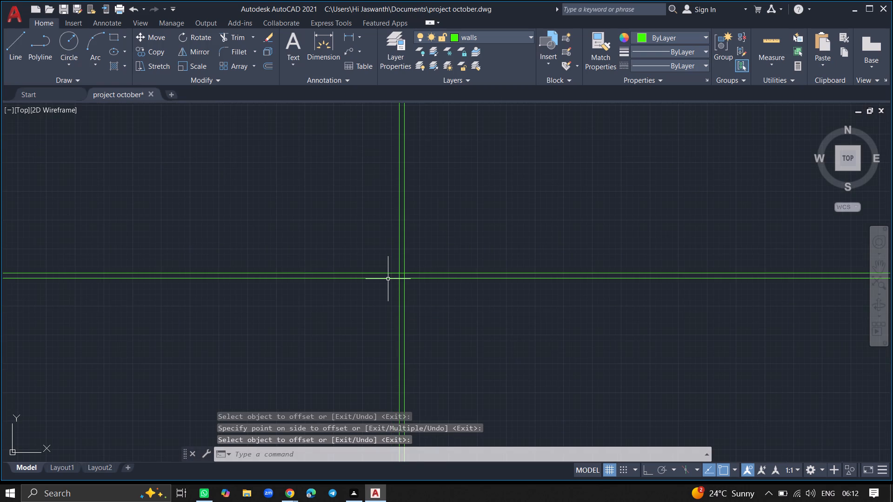
{"action": "type", "text": "tr"}
{"action": "key", "text": "i"}
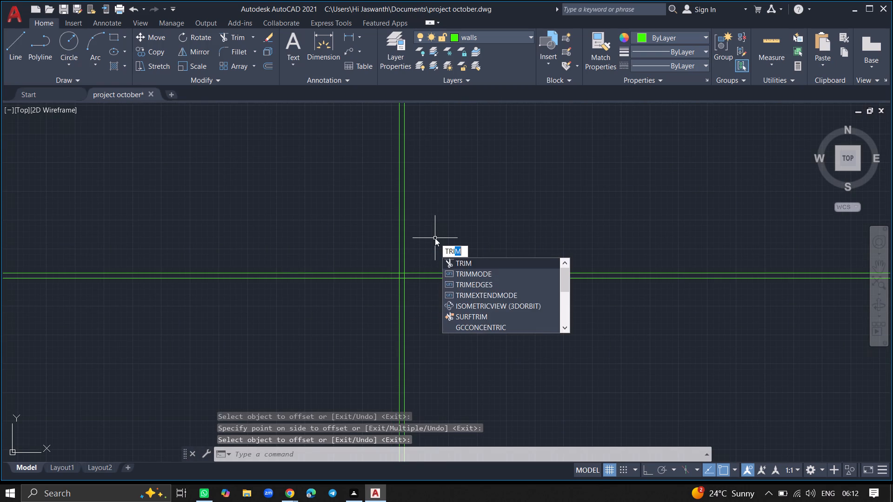
{"action": "key", "text": "m"}
{"action": "key", "text": "Return"}
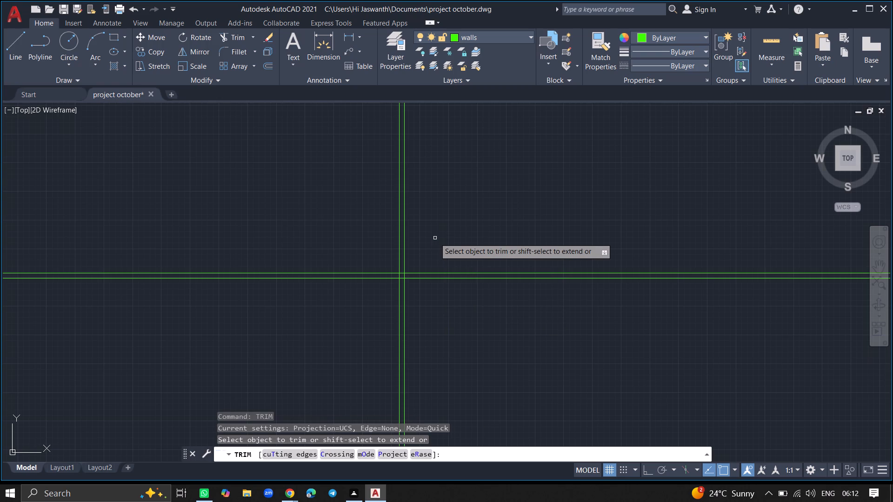
{"action": "left_click", "coordinate": [406, 242]}
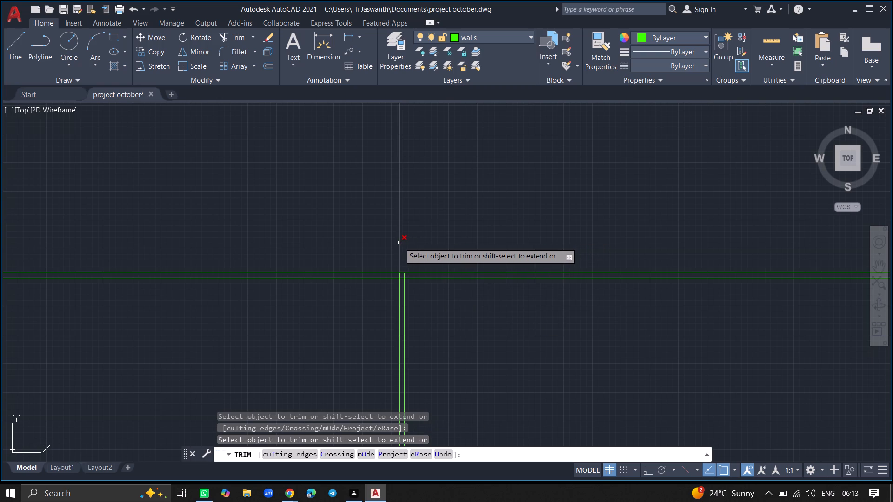
{"action": "left_click", "coordinate": [400, 243]}
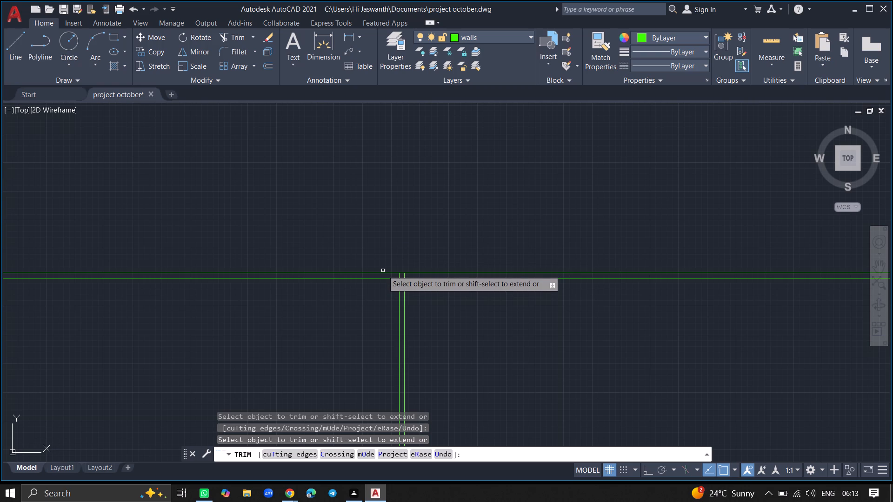
{"action": "left_click", "coordinate": [382, 272]}
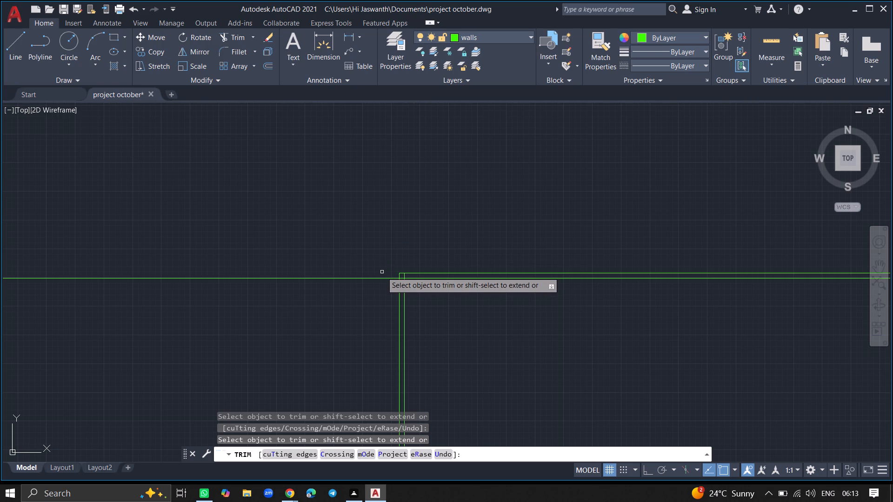
{"action": "left_click", "coordinate": [381, 279]}
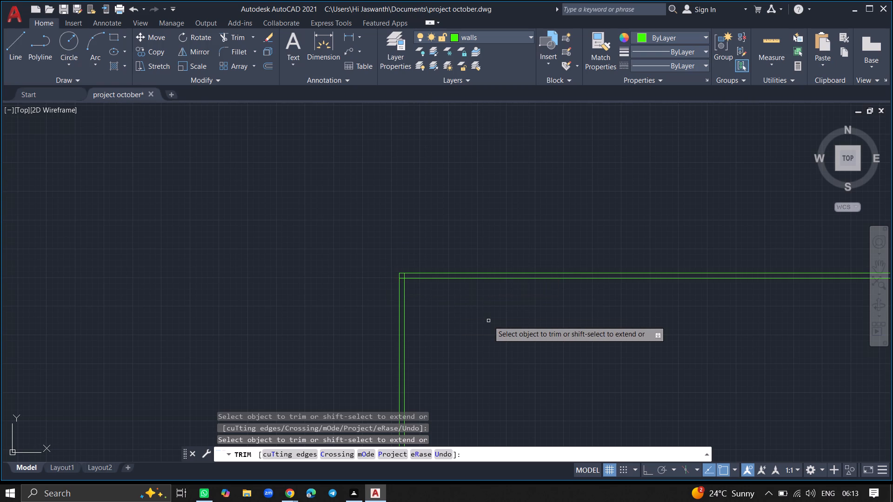
{"action": "key", "text": "Return"}
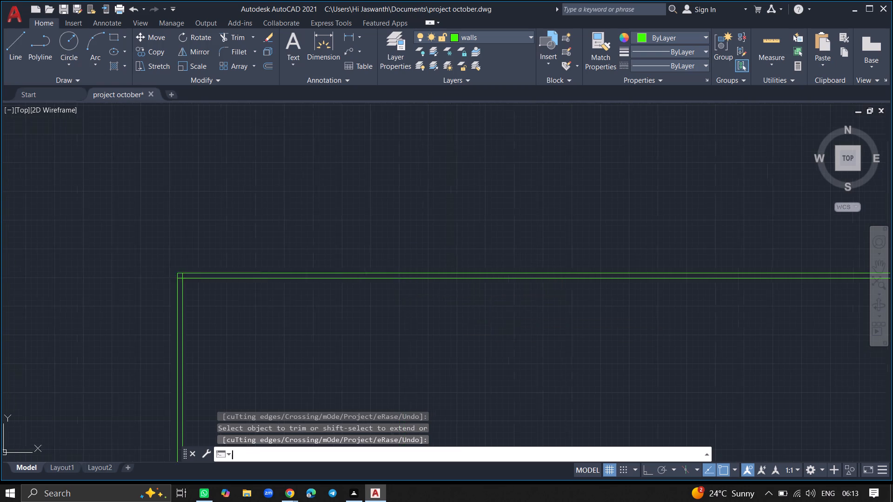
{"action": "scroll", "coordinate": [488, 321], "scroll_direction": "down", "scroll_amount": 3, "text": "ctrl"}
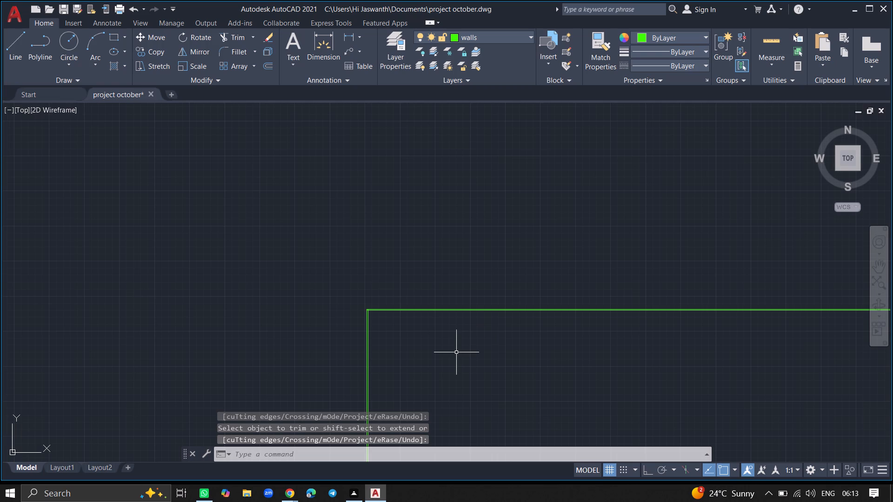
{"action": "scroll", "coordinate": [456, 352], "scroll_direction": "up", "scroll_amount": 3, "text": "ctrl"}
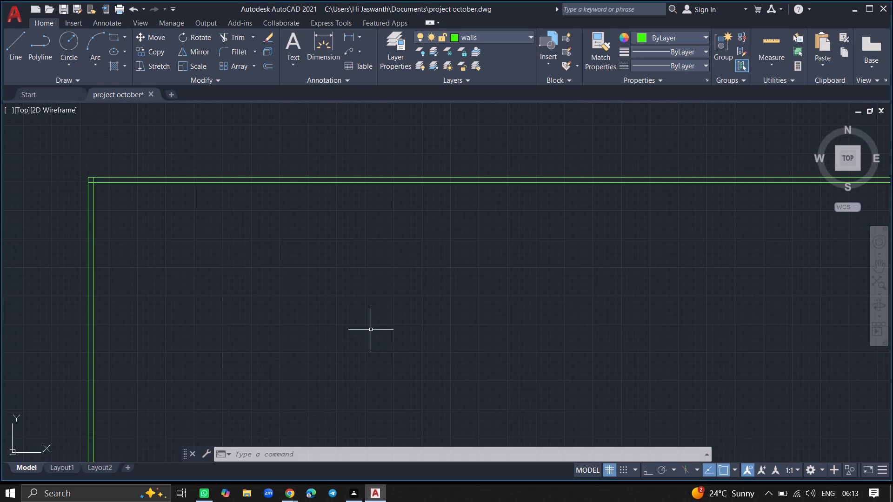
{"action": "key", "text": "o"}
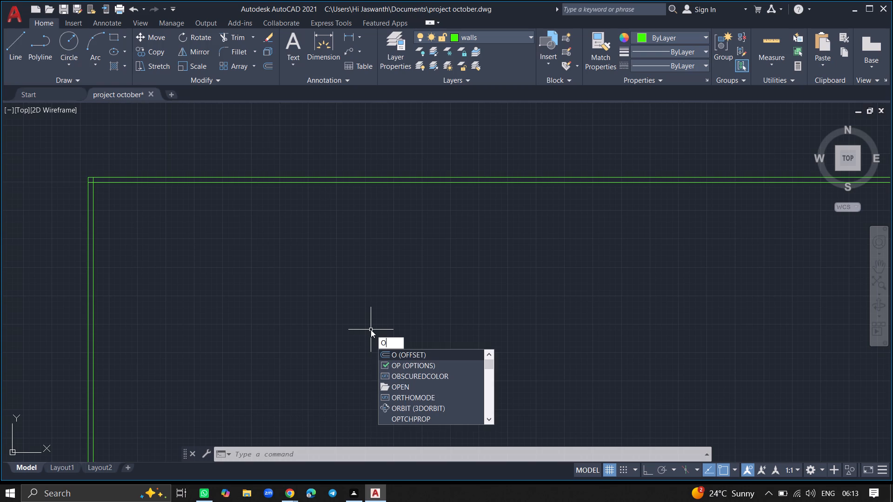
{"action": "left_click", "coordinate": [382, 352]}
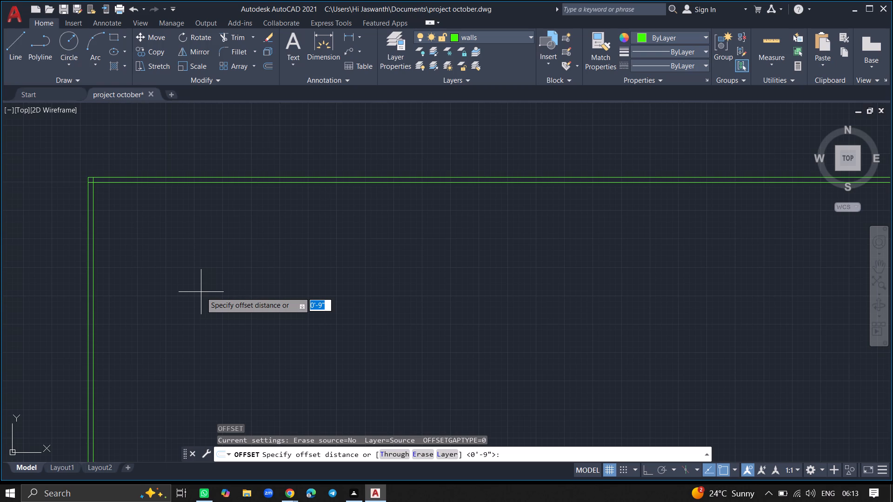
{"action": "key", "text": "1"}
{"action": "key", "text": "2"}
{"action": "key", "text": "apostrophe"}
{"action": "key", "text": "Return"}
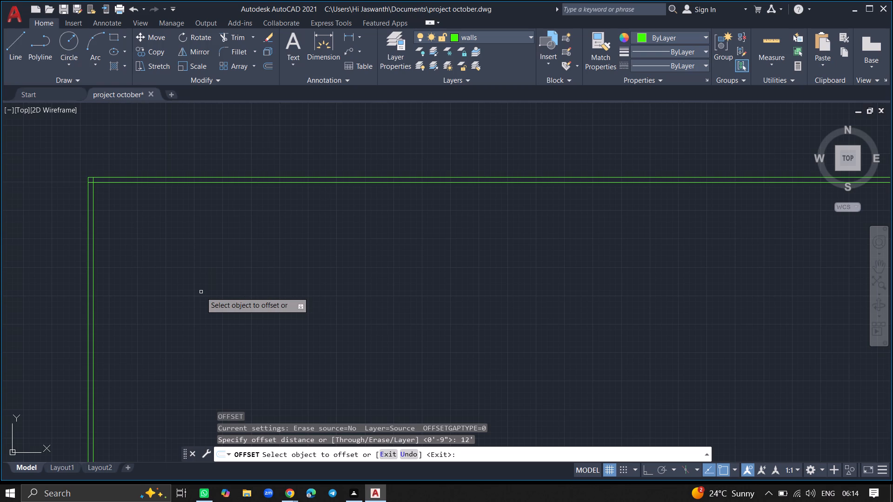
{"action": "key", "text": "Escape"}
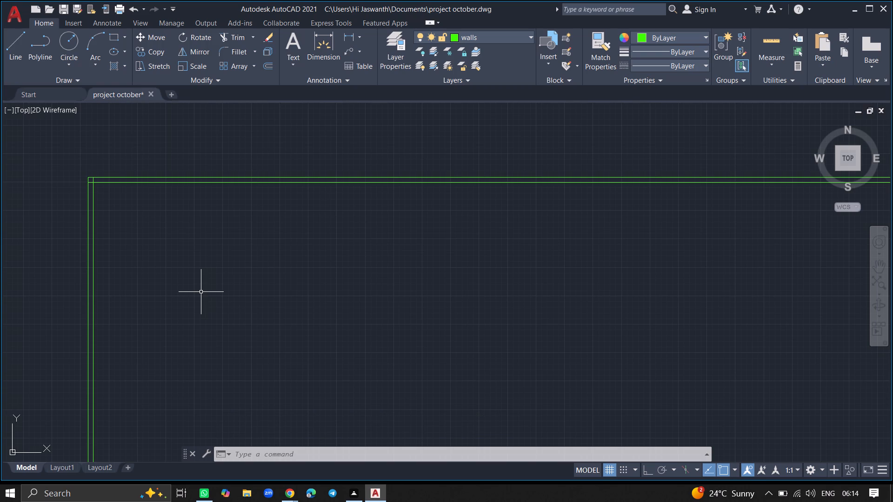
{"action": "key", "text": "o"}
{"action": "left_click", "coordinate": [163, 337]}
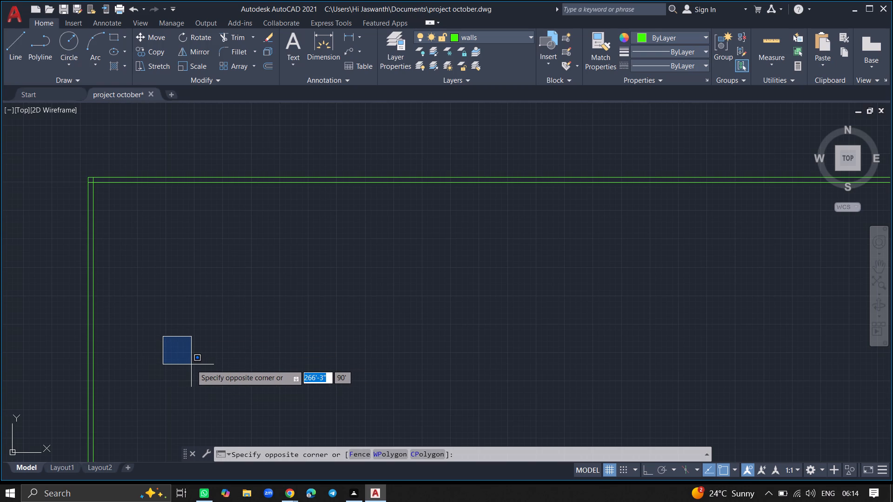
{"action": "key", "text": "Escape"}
Offset the inner line of the left outer wall 12'7" to the right, into the house.
{"action": "key", "text": "o"}
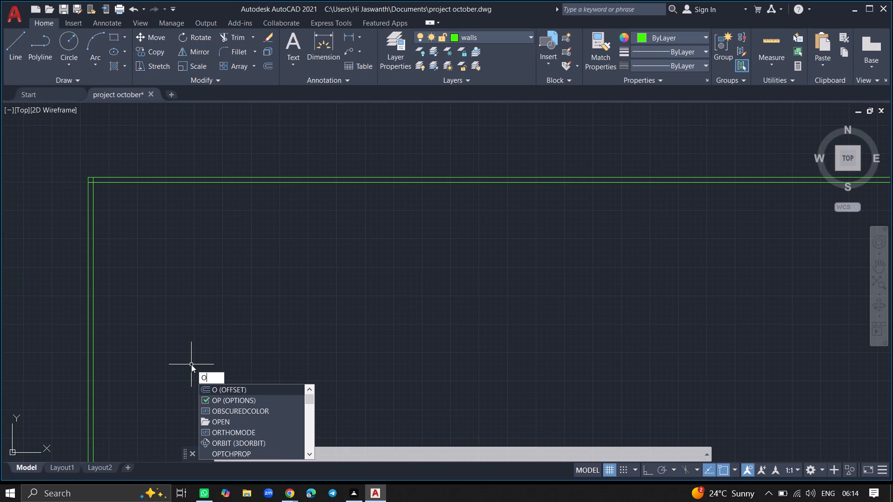
{"action": "left_click", "coordinate": [215, 386]}
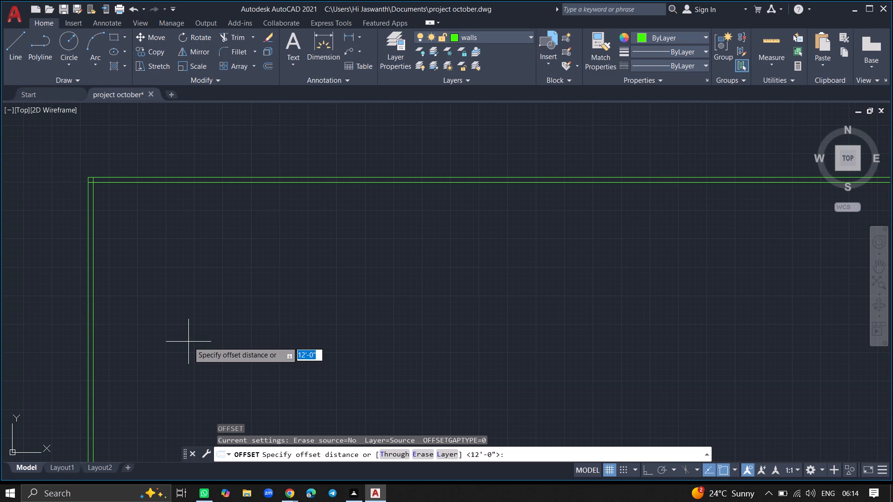
{"action": "type", "text": "12"}
{"action": "key", "text": "apostrophe"}
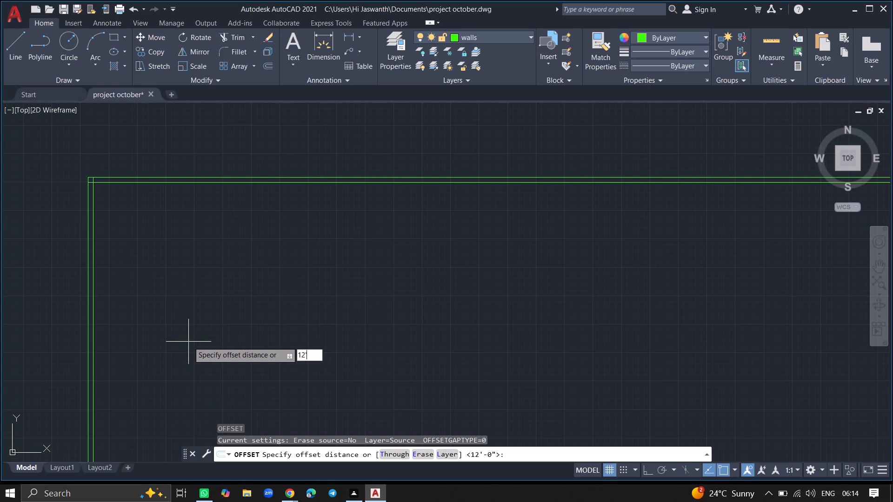
{"action": "key", "text": "7"}
{"action": "key", "text": "shift+quotedbl"}
{"action": "key", "text": "Return"}
{"action": "left_click", "coordinate": [94, 290]}
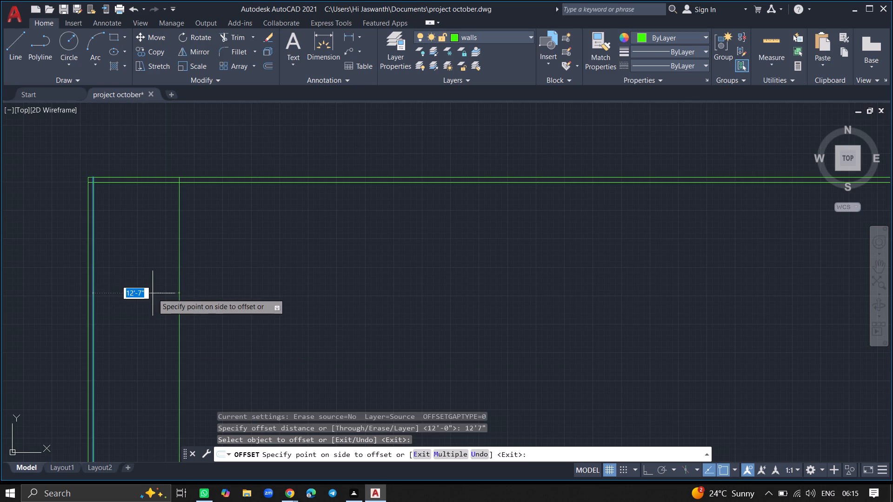
{"action": "left_click", "coordinate": [153, 293]}
{"action": "key", "text": "Return"}
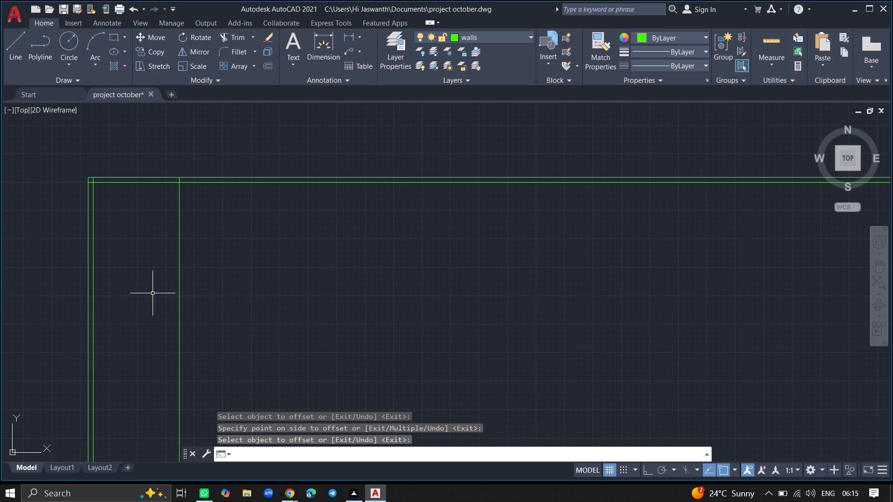
Offset the vertical line bounding the first room 9" to the right to give the partition wall its thickness.
{"action": "key", "text": "o"}
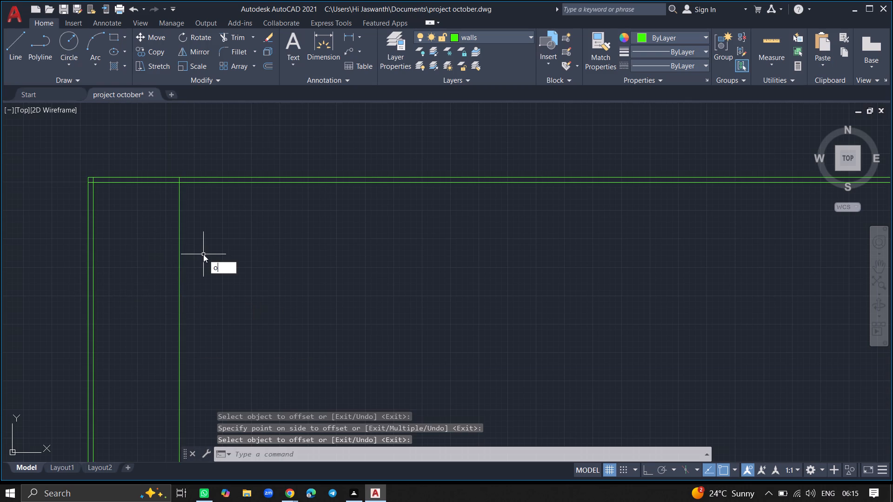
{"action": "type", "text": "ff"}
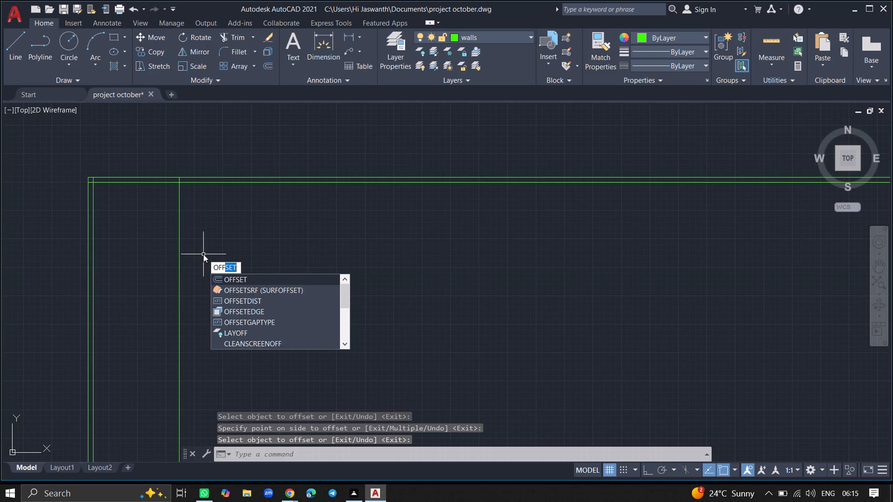
{"action": "left_click", "coordinate": [218, 276]}
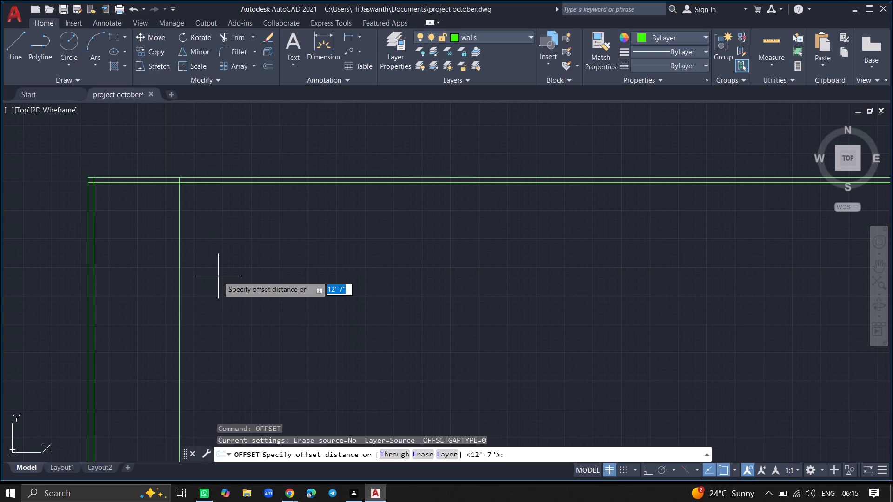
{"action": "key", "text": "9"}
{"action": "key", "text": "shift+quotedbl"}
{"action": "key", "text": "Return"}
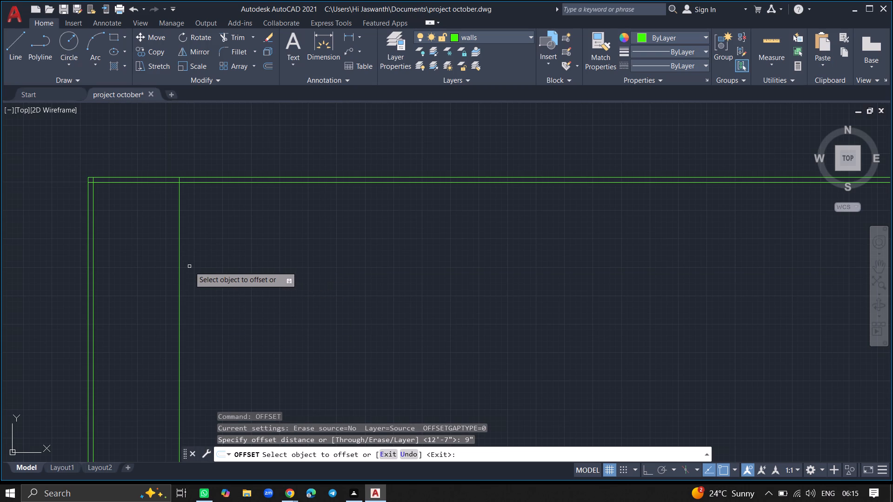
{"action": "left_click_drag", "start_coordinate": [179, 268], "coordinate": [193, 269]}
{"action": "left_click", "coordinate": [193, 269]}
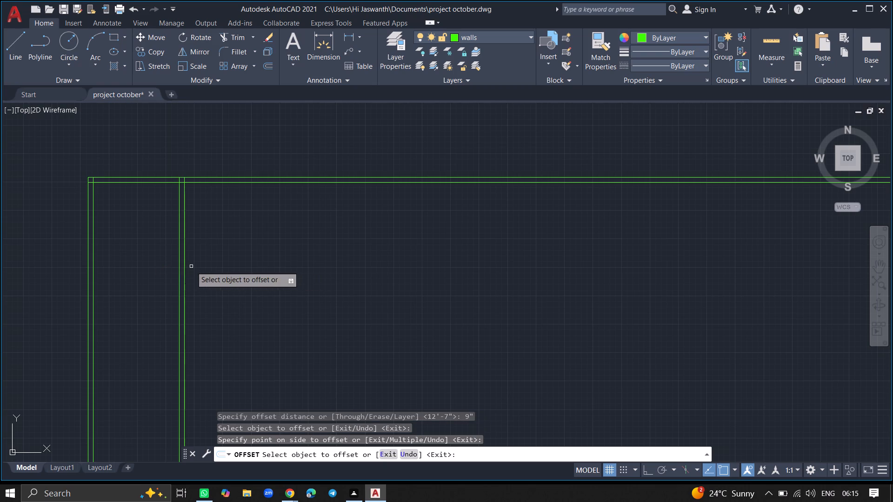
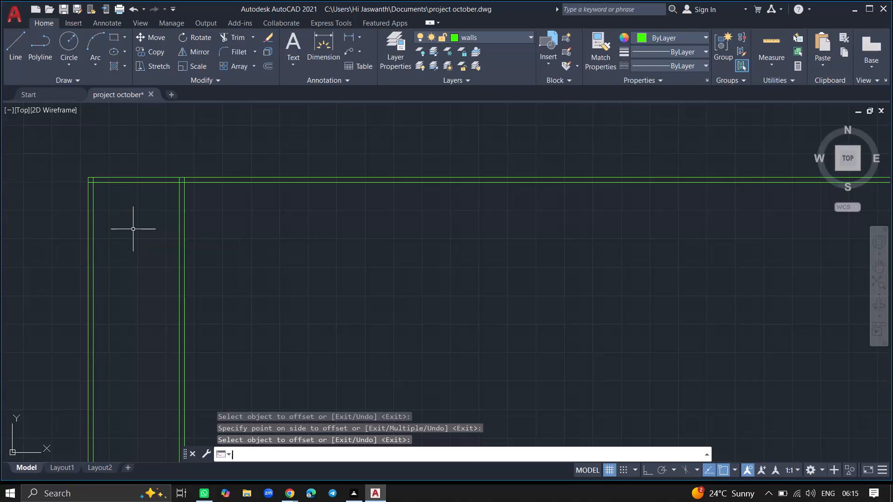
Offset the inner line of the top outer wall 10'0" downward to set the first room's depth.
{"action": "key", "text": "o"}
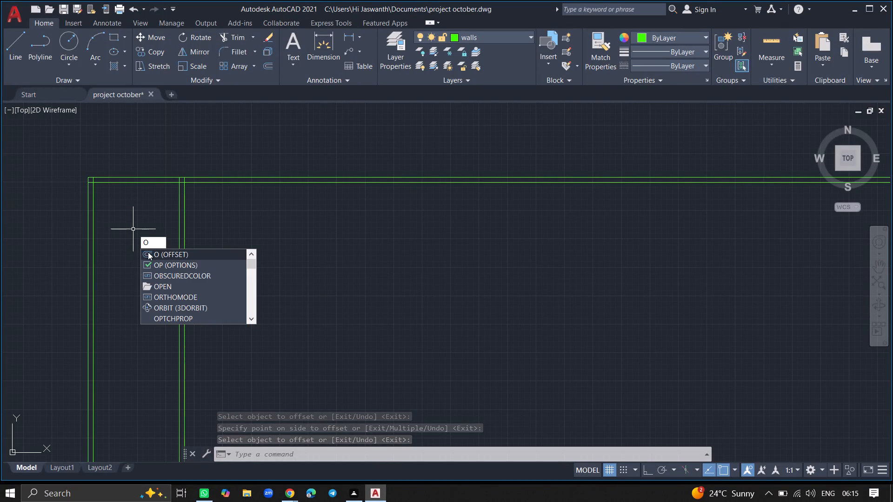
{"action": "left_click", "coordinate": [148, 252]}
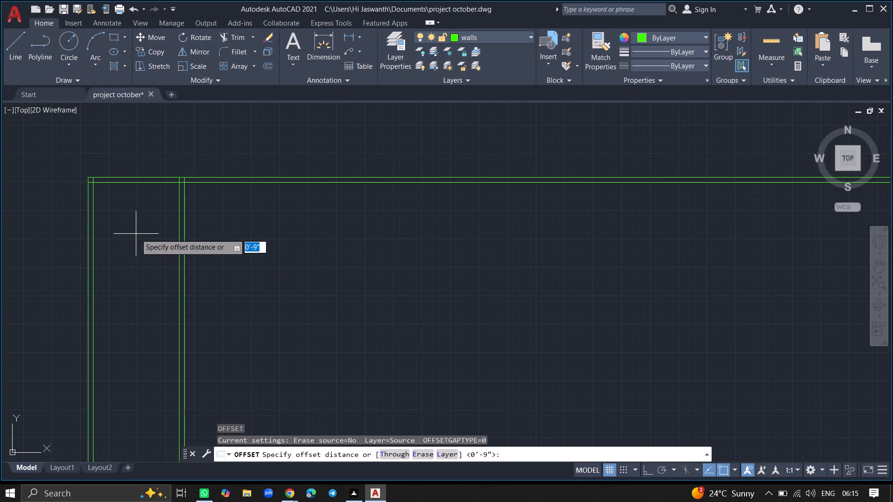
{"action": "key", "text": "1"}
{"action": "key", "text": "0"}
{"action": "key", "text": "apostrophe"}
{"action": "key", "text": "0"}
{"action": "key", "text": "shift+quotedbl"}
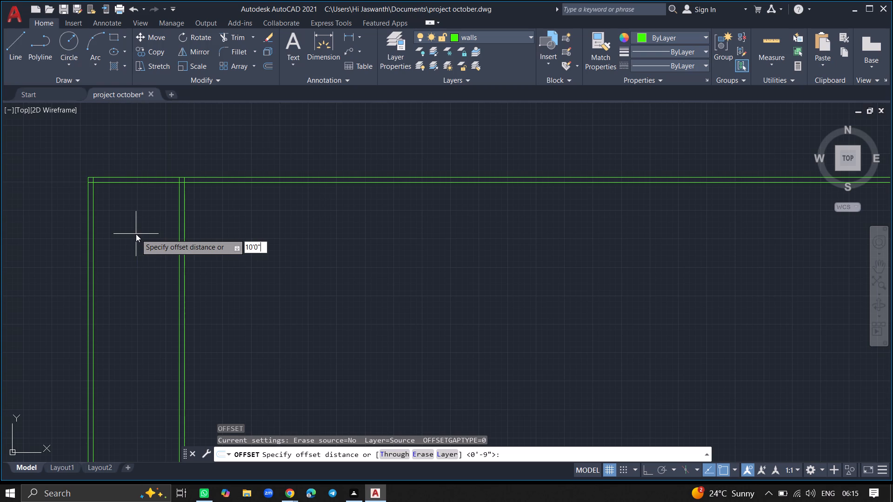
{"action": "key", "text": "Return"}
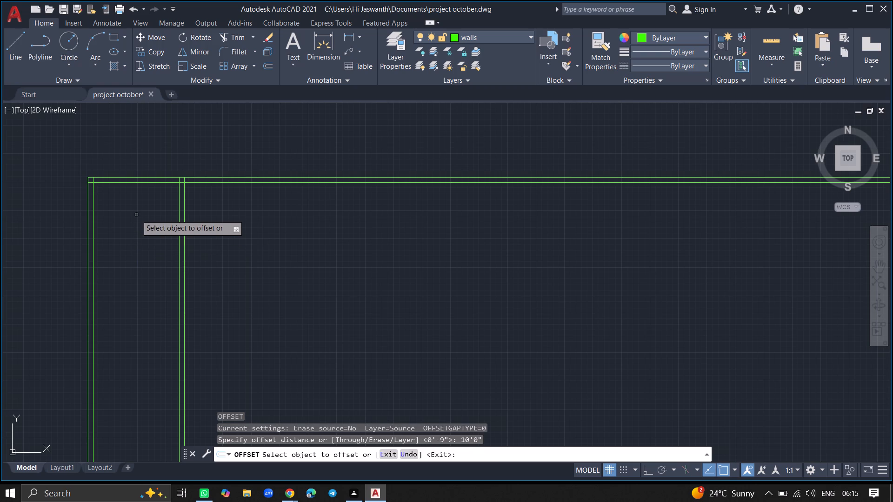
{"action": "left_click", "coordinate": [134, 183]}
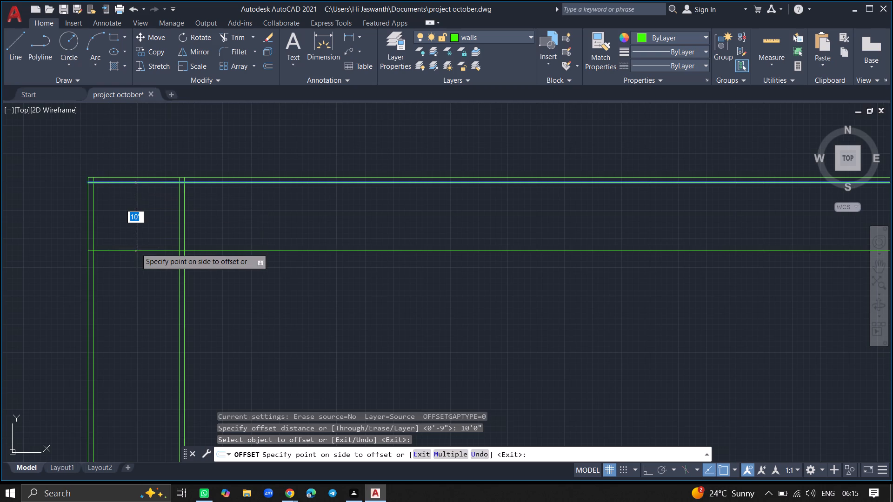
{"action": "left_click", "coordinate": [136, 249]}
{"action": "key", "text": "Return"}
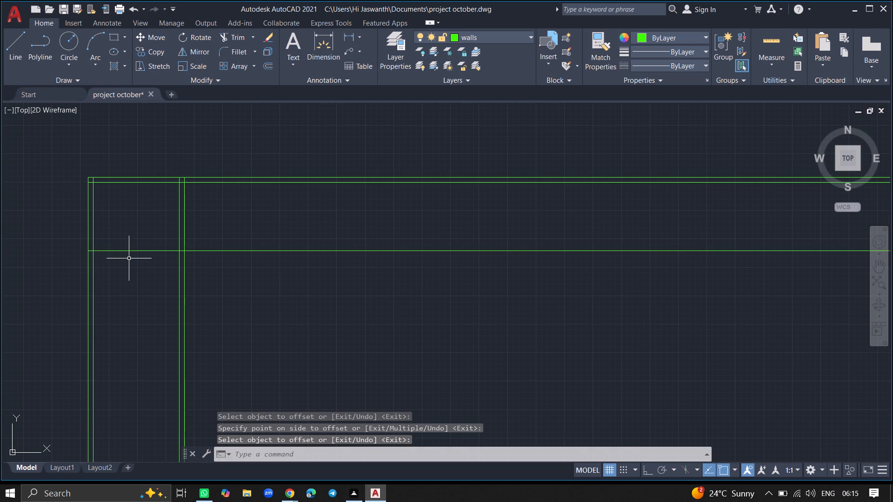
Offset the horizontal line bounding the first room 9" downward to give the cross wall its thickness.
{"action": "scroll", "coordinate": [129, 258], "scroll_direction": "up", "scroll_amount": 2, "text": "ctrl"}
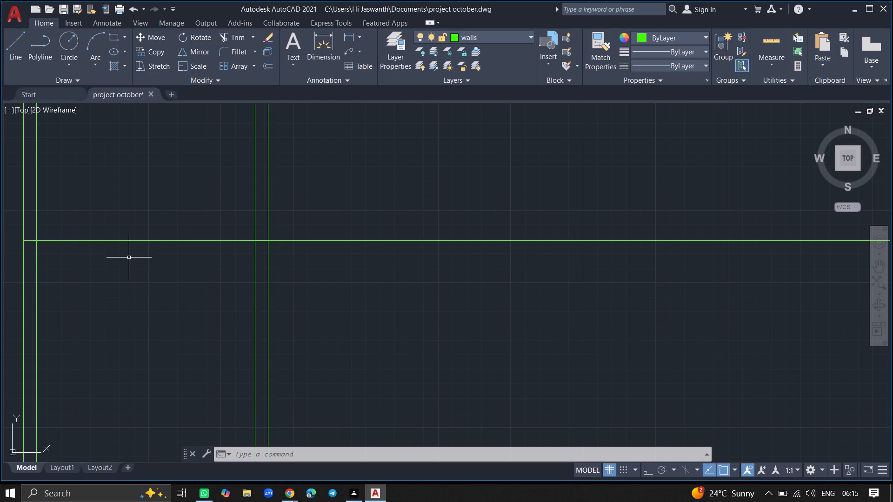
{"action": "key", "text": "o"}
{"action": "left_click", "coordinate": [141, 281]}
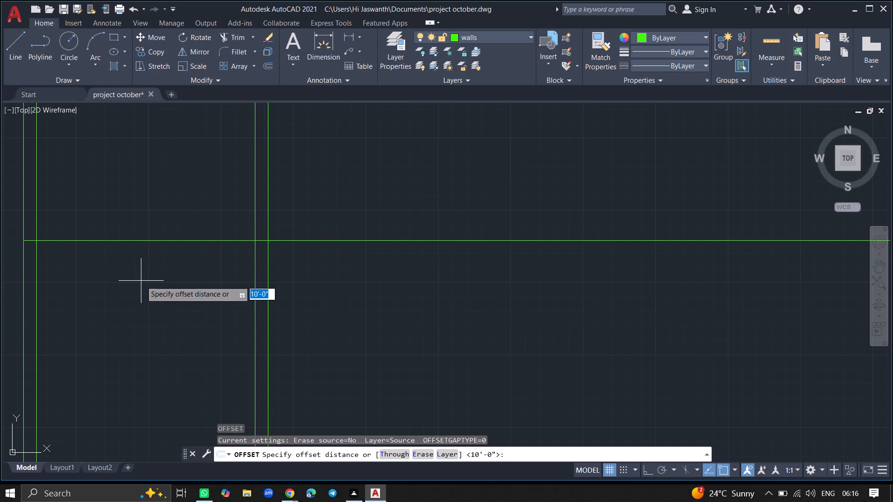
{"action": "key", "text": "9"}
{"action": "key", "text": "shift+quotedbl"}
{"action": "key", "text": "Return"}
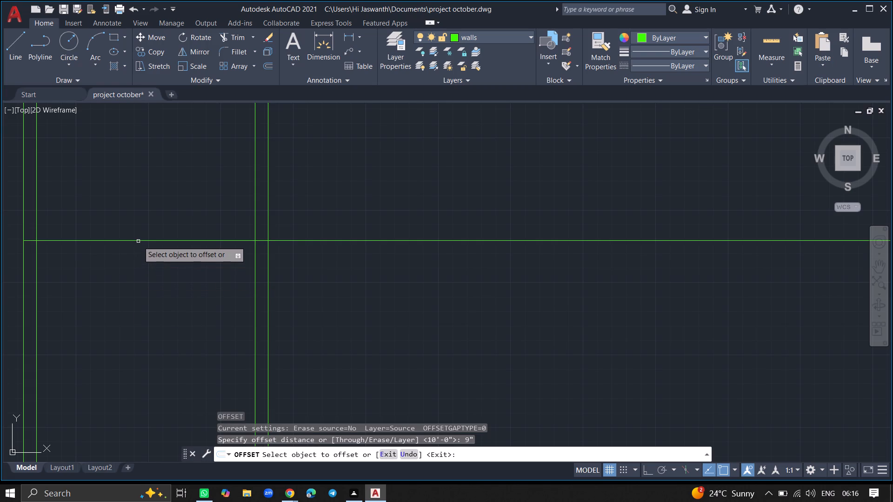
{"action": "left_click", "coordinate": [138, 241]}
{"action": "left_click", "coordinate": [138, 284]}
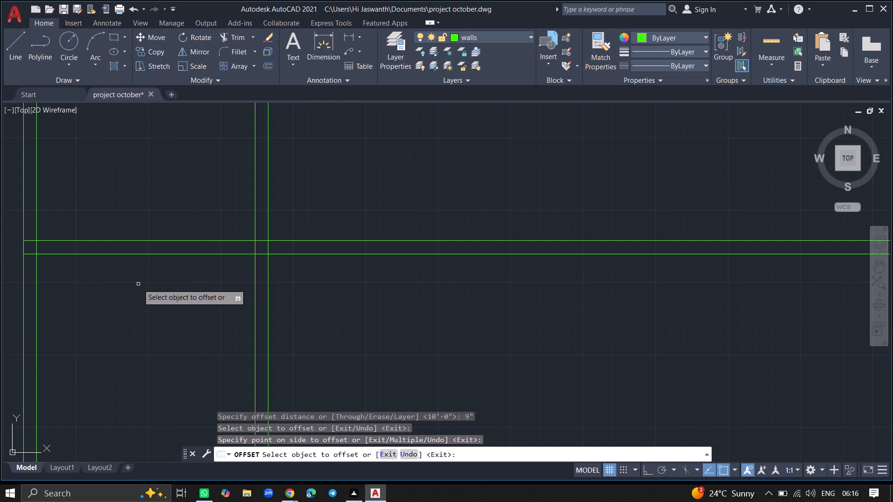
{"action": "key", "text": "Return"}
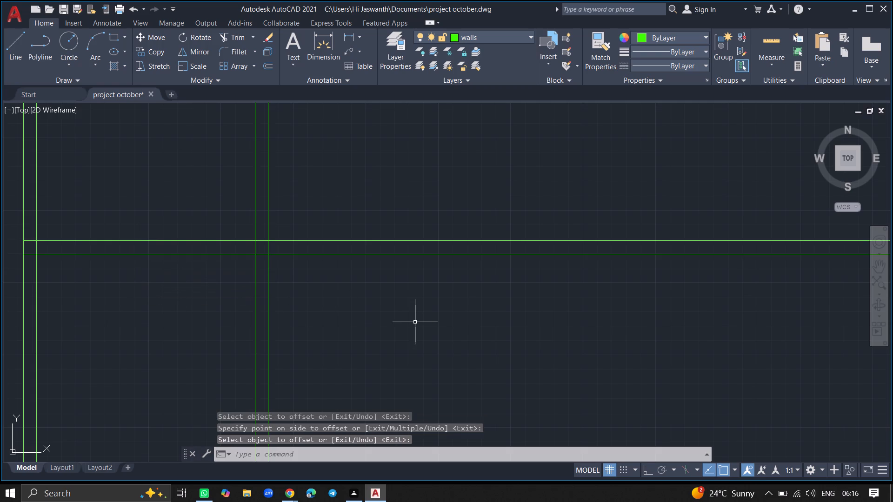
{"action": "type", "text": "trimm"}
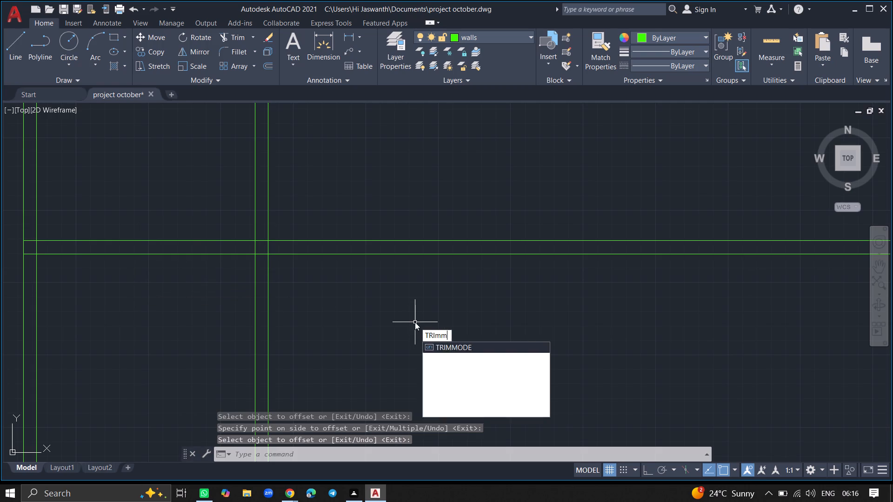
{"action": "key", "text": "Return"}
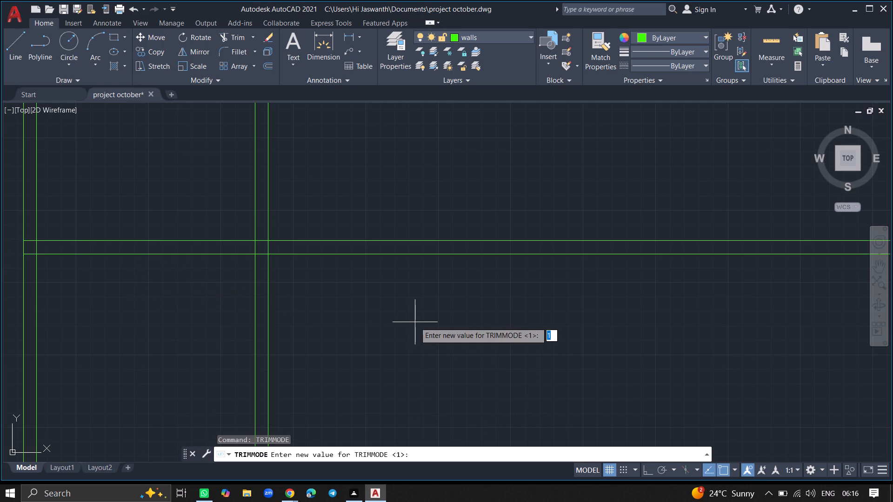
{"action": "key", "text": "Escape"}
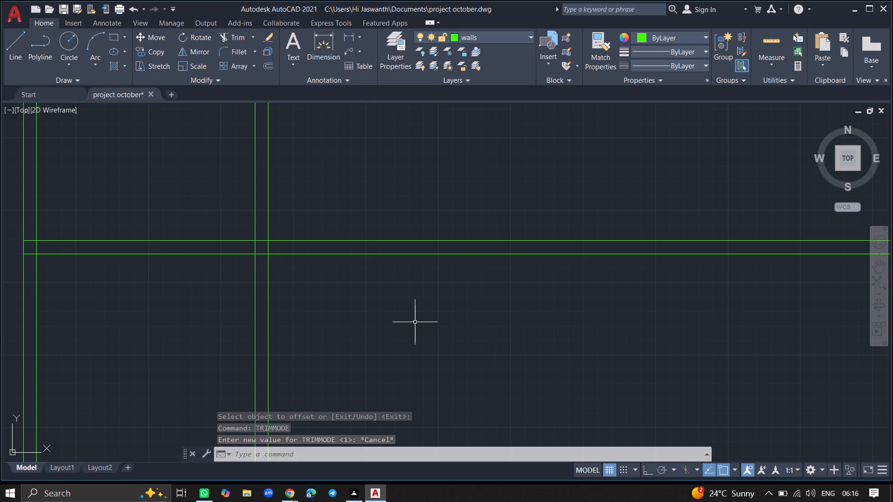
Trim the two vertical partition wall lines below the lower line of the horizontal cross wall.
{"action": "type", "text": "trim"}
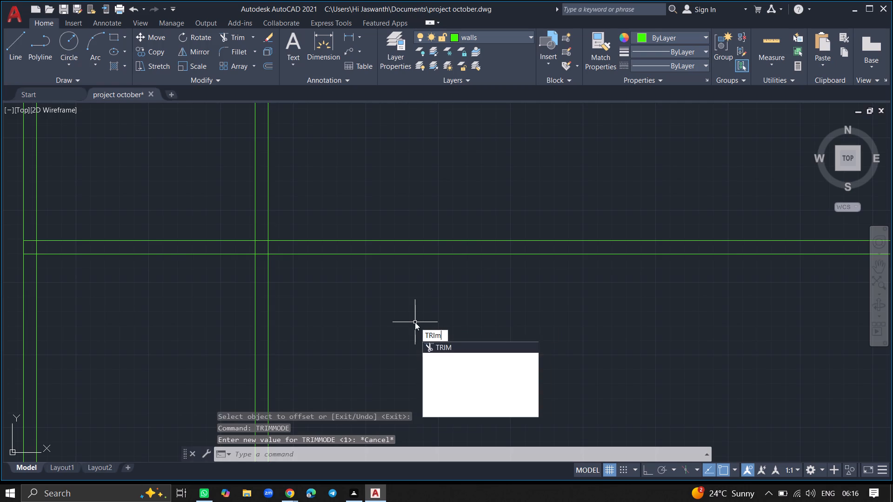
{"action": "key", "text": "Return"}
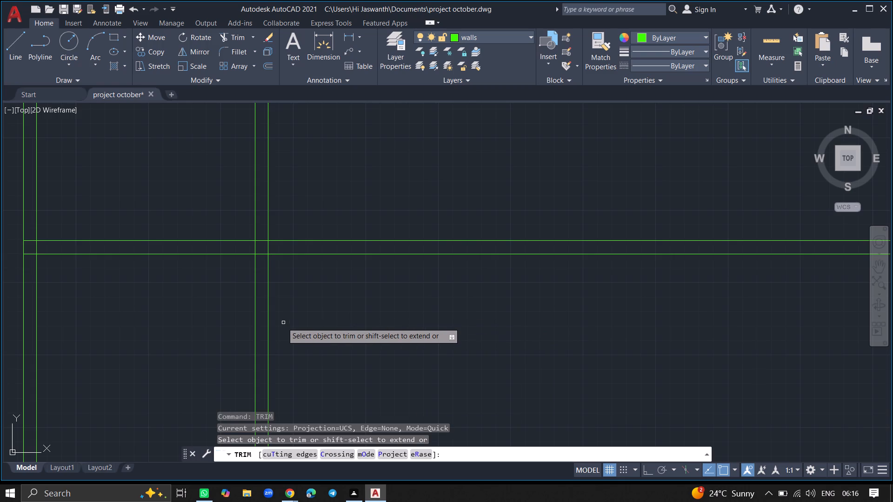
{"action": "left_click", "coordinate": [269, 324]}
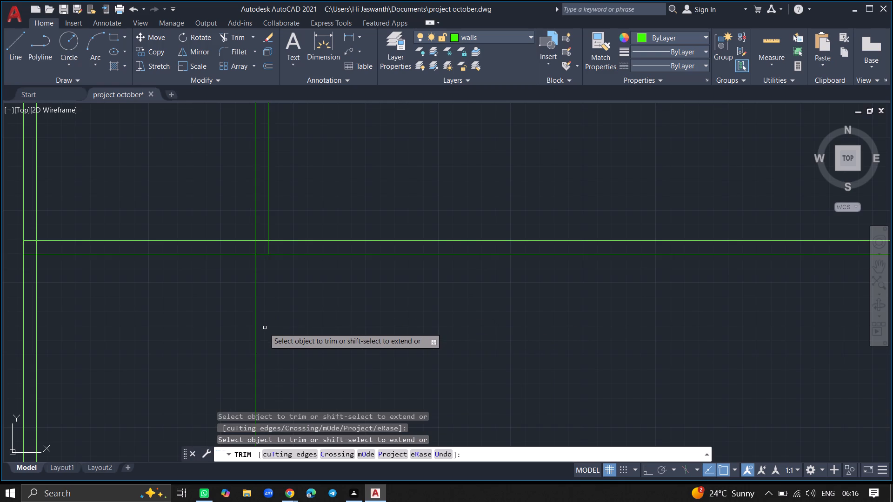
{"action": "left_click", "coordinate": [255, 329]}
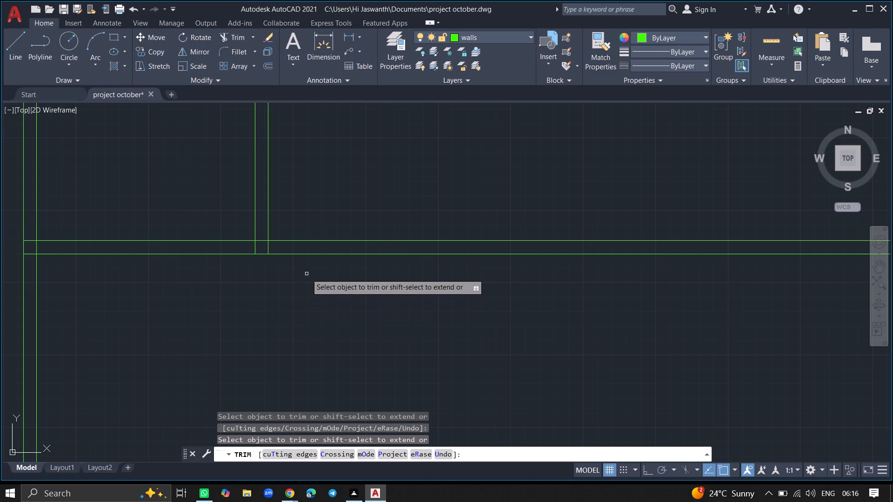
{"action": "key", "text": "Return"}
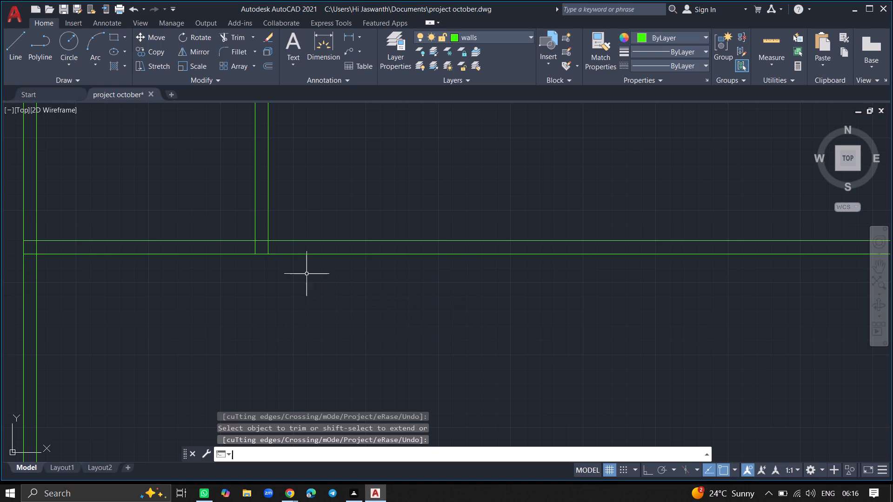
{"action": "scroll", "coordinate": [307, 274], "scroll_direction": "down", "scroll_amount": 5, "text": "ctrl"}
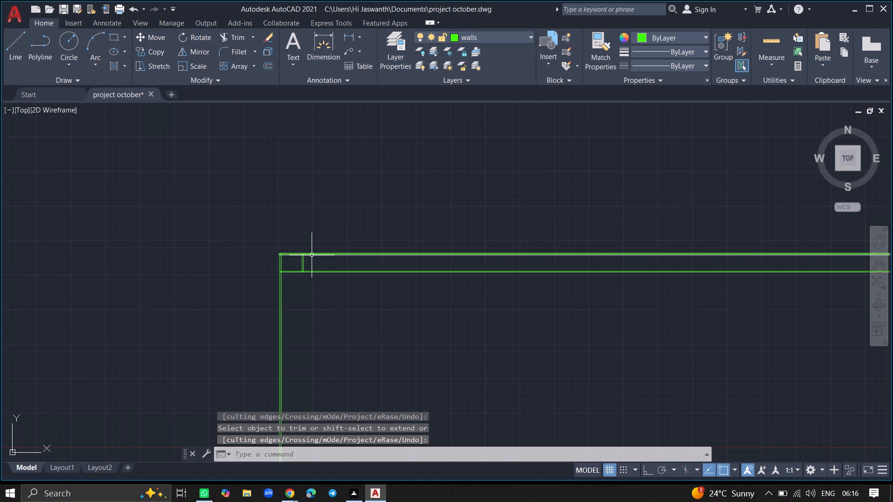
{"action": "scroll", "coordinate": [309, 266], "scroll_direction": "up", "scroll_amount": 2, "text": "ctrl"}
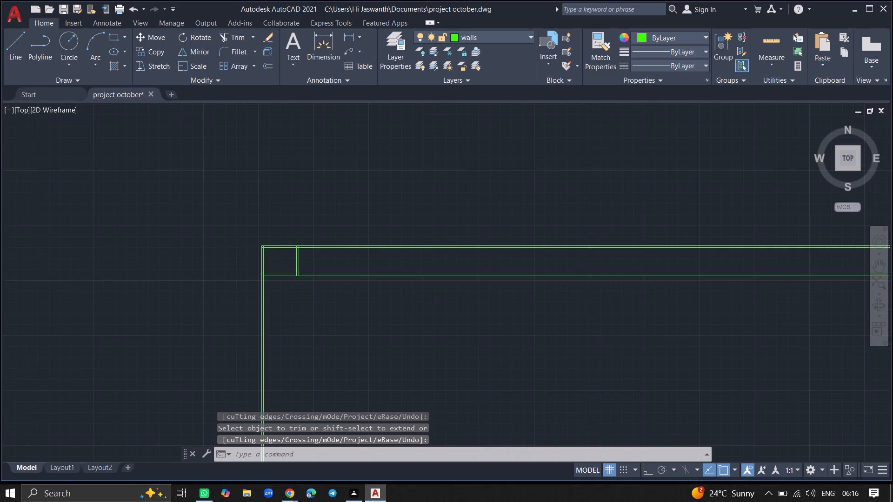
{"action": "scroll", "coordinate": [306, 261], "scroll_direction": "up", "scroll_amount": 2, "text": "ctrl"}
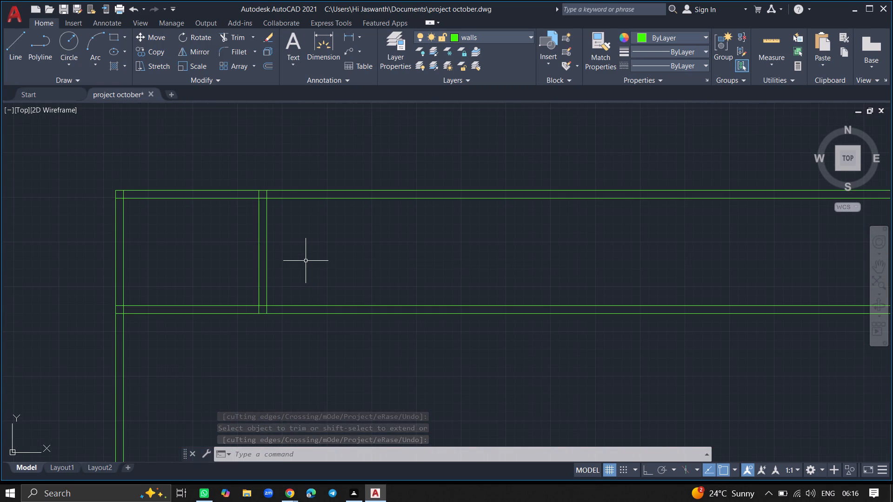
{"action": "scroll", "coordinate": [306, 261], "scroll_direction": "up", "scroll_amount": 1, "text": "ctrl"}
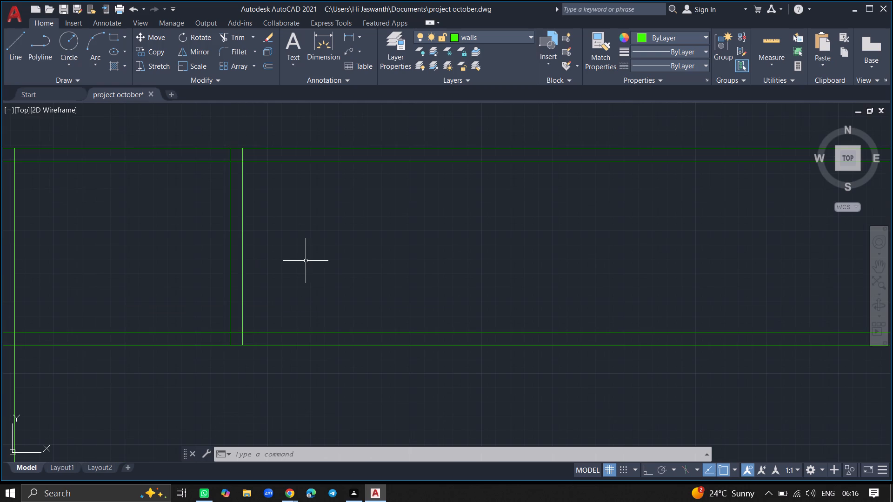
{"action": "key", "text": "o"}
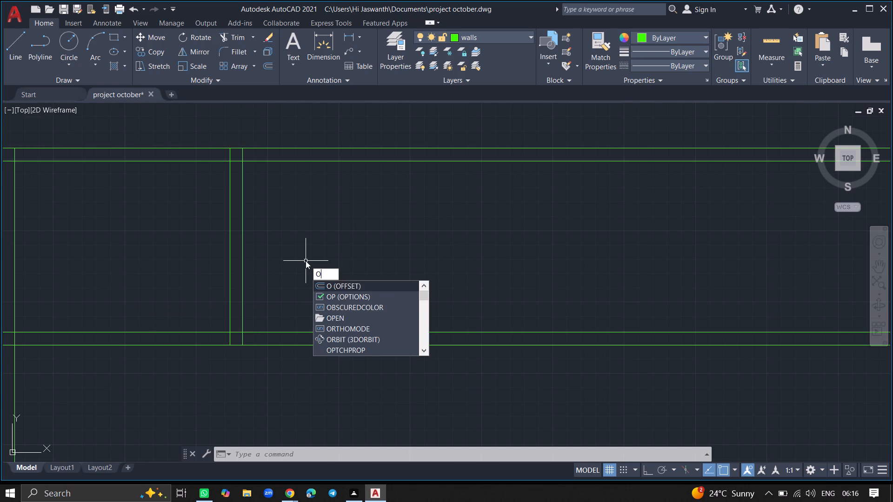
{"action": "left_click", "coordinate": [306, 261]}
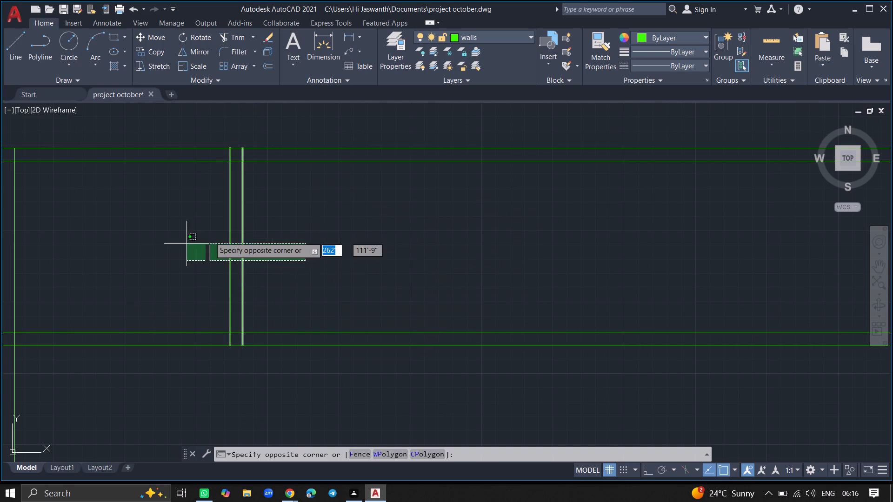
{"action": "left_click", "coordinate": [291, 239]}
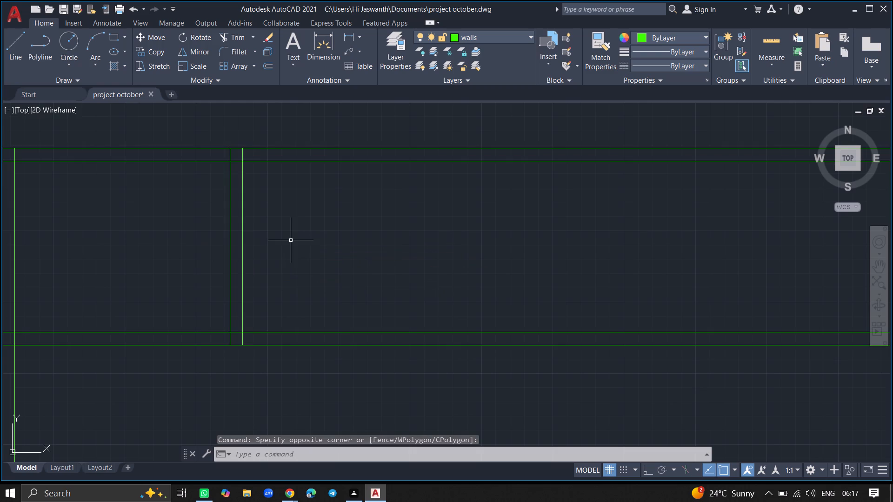
Offset the right line of the first partition wall 5' to the right to set the second room's width.
{"action": "key", "text": "o"}
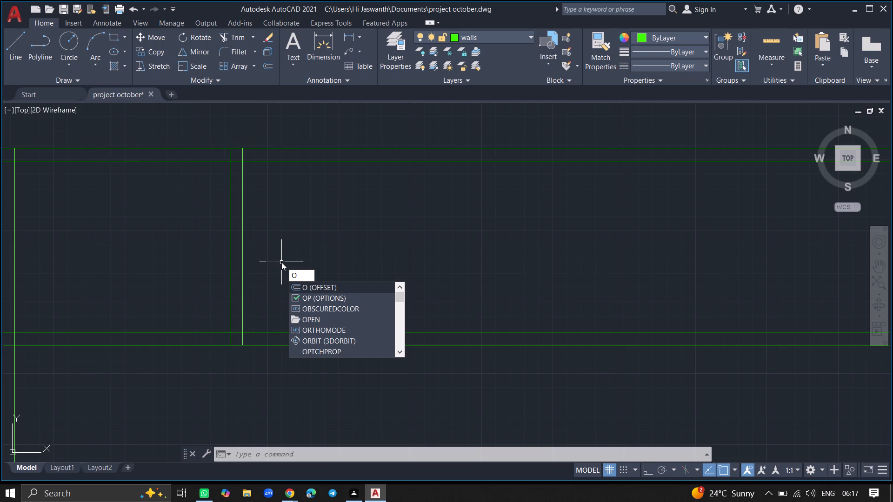
{"action": "left_click", "coordinate": [301, 285]}
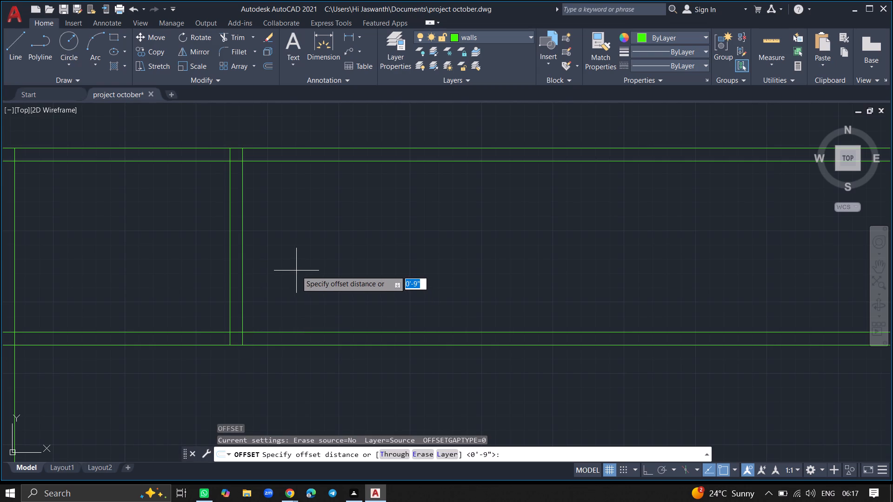
{"action": "key", "text": "5"}
{"action": "key", "text": "apostrophe"}
{"action": "key", "text": "Return"}
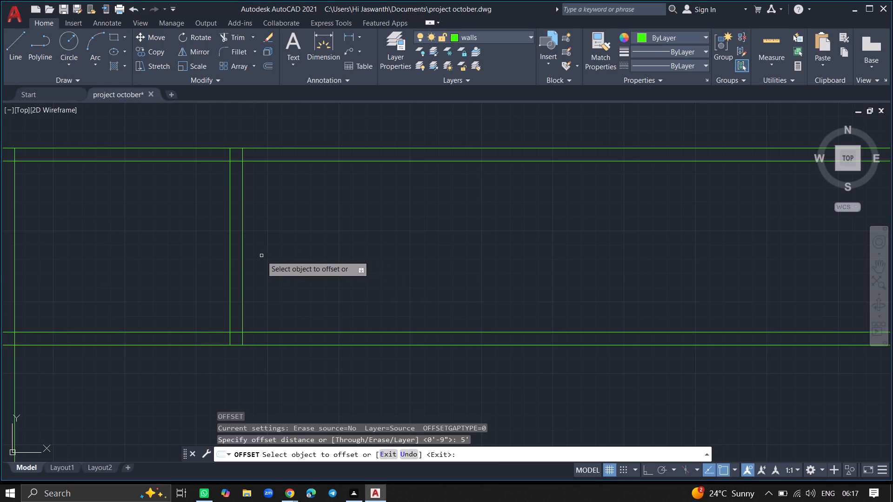
{"action": "left_click", "coordinate": [242, 255]}
{"action": "left_click", "coordinate": [286, 261]}
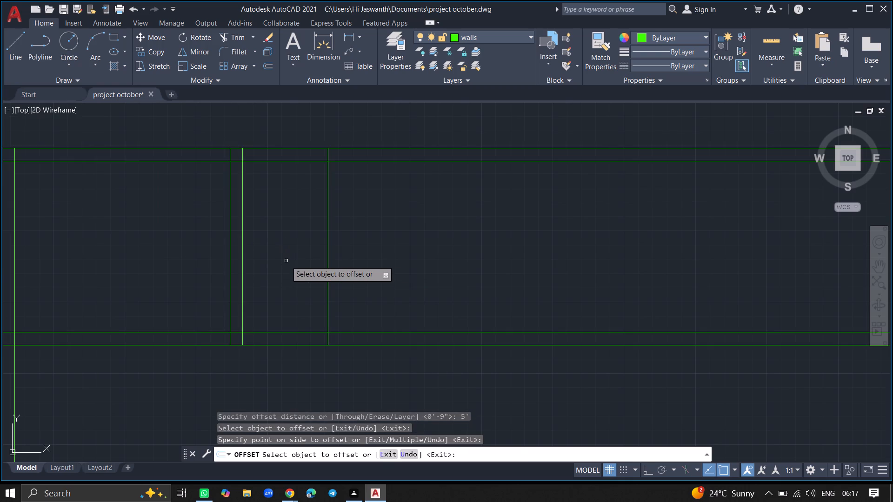
{"action": "key", "text": "Return"}
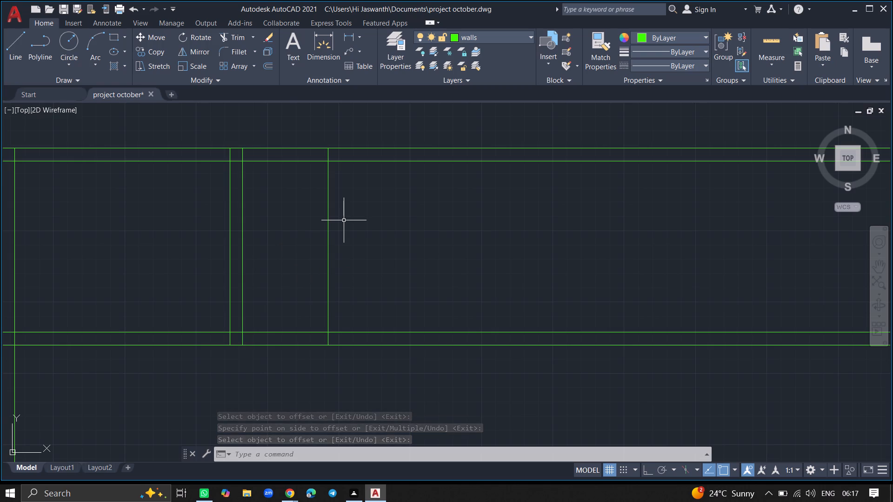
Offset the new vertical line bounding the second room 9" to the right to give the second partition wall its thickness.
{"action": "type", "text": "offset"}
{"action": "key", "text": "Return"}
{"action": "key", "text": "9"}
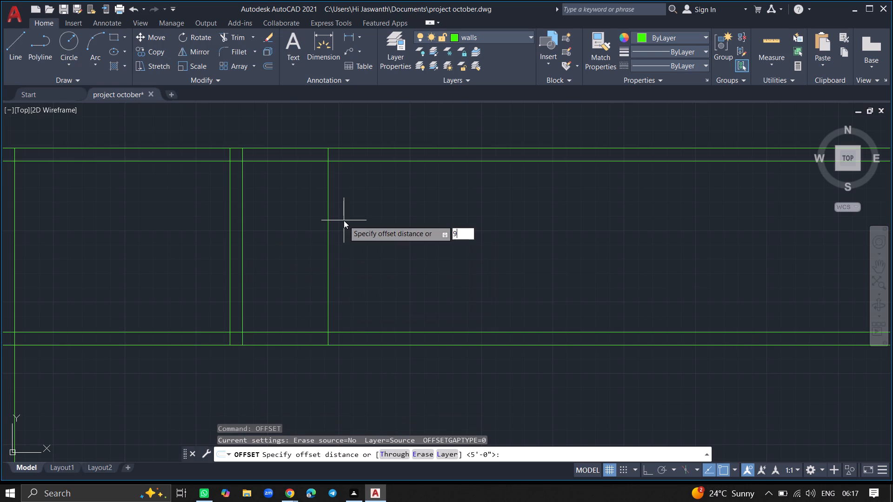
{"action": "key", "text": "shift+quotedbl"}
{"action": "key", "text": "Return"}
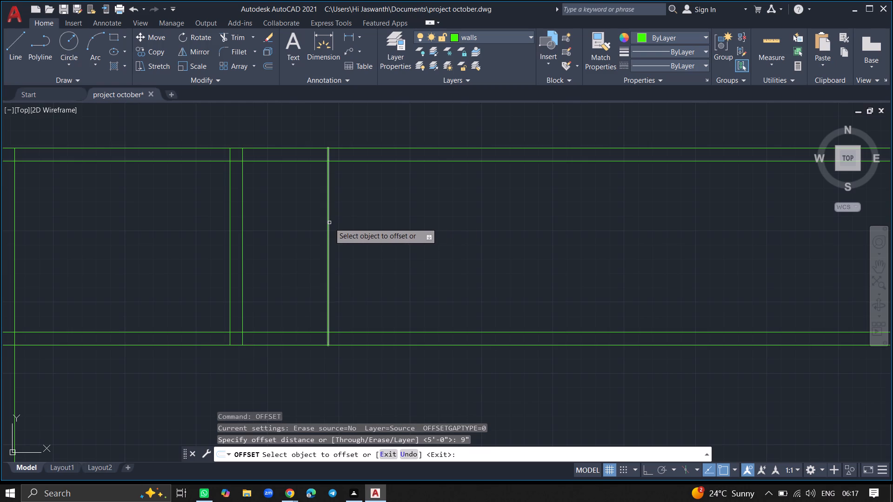
{"action": "left_click", "coordinate": [329, 223]}
{"action": "left_click", "coordinate": [353, 227]}
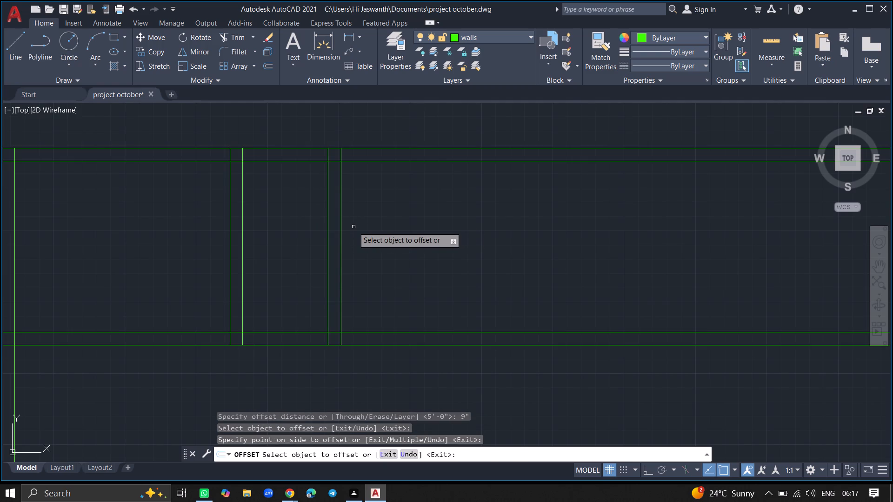
{"action": "key", "text": "Return"}
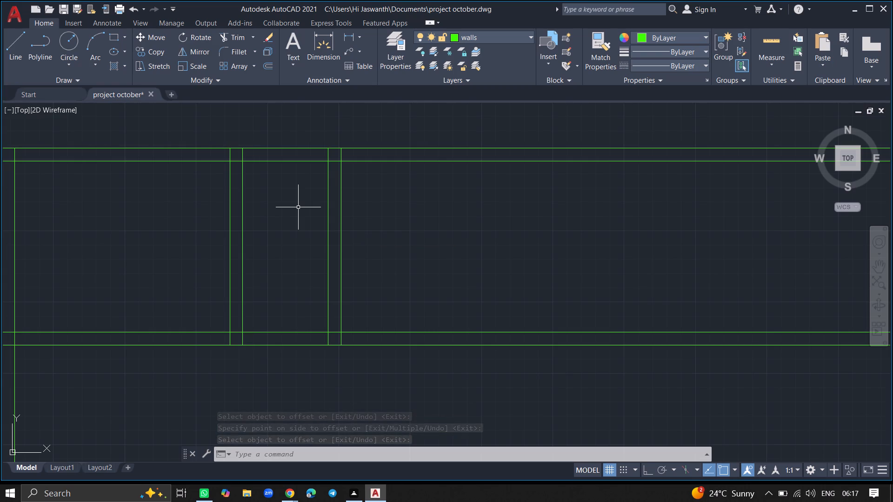
Offset the inner line of the top outer wall 8'6" downward to set the second room's depth.
{"action": "type", "text": "offset"}
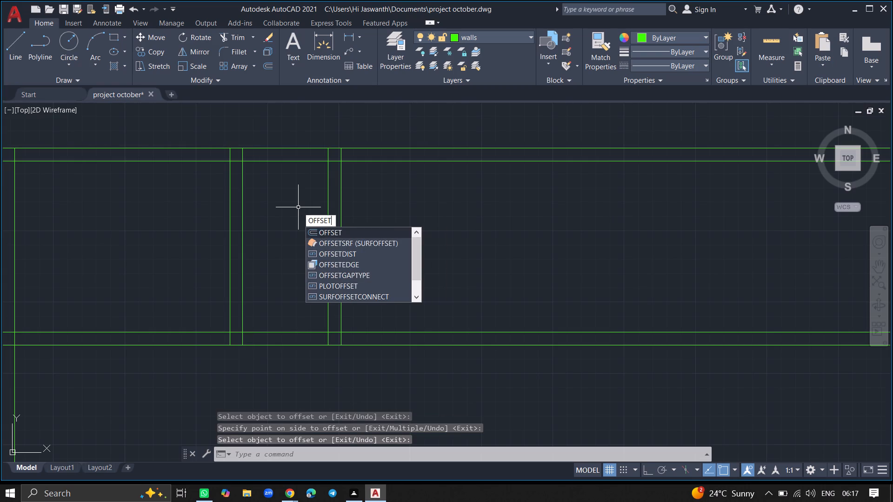
{"action": "key", "text": "Return"}
{"action": "key", "text": "8"}
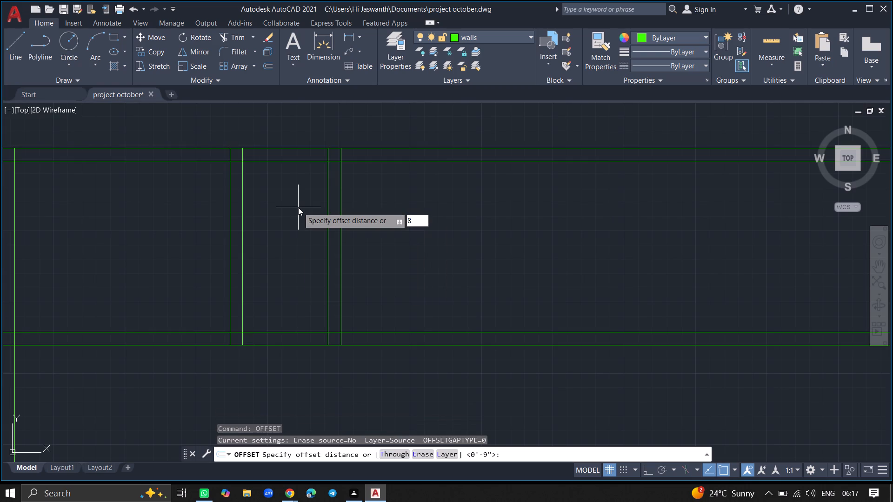
{"action": "key", "text": "apostrophe"}
{"action": "key", "text": "6"}
{"action": "key", "text": "shift+quotedbl"}
{"action": "key", "text": "Return"}
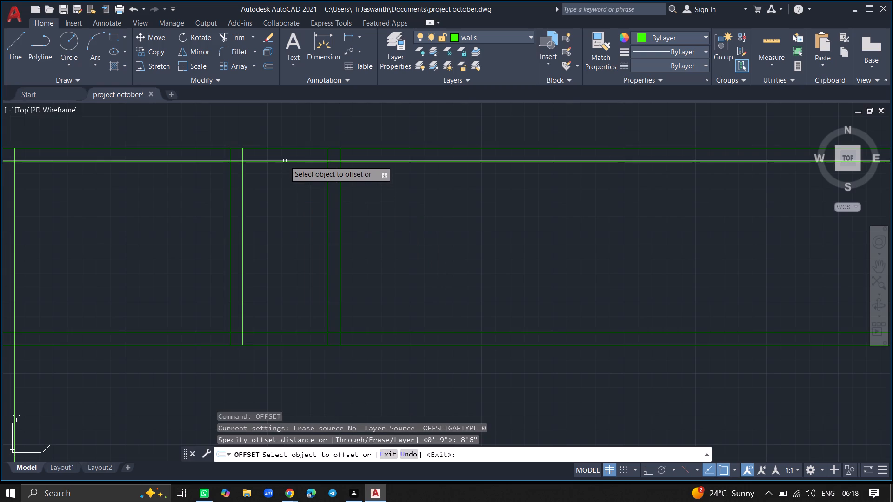
{"action": "left_click_drag", "start_coordinate": [285, 161], "coordinate": [282, 189]}
{"action": "left_click", "coordinate": [282, 189]}
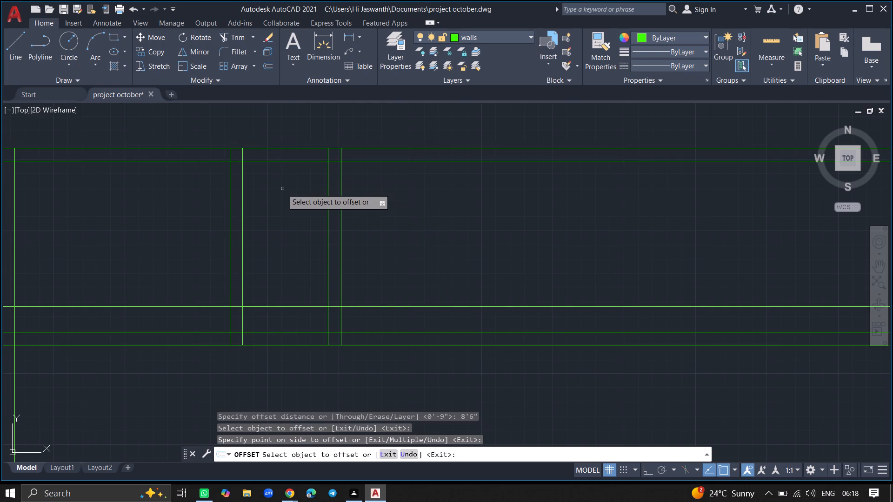
{"action": "key", "text": "Return"}
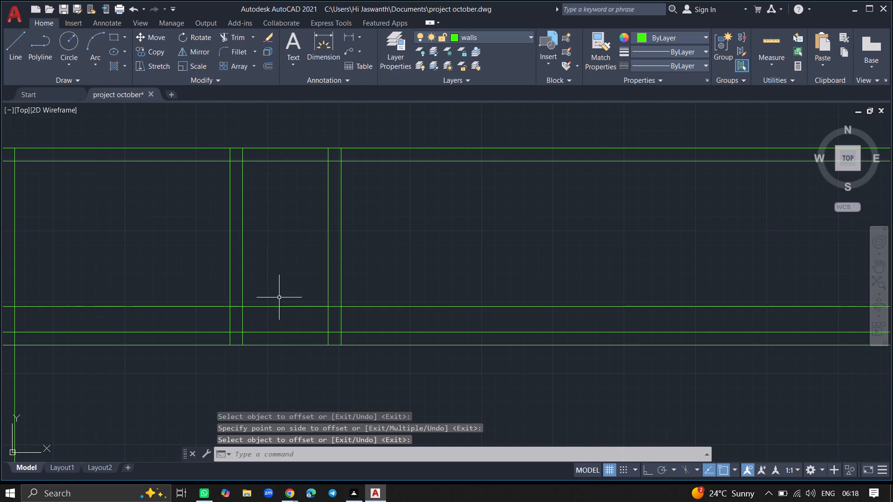
Offset the horizontal line bounding the second room 9" downward to give its cross wall its thickness.
{"action": "key", "text": "o"}
{"action": "type", "text": "ff"}
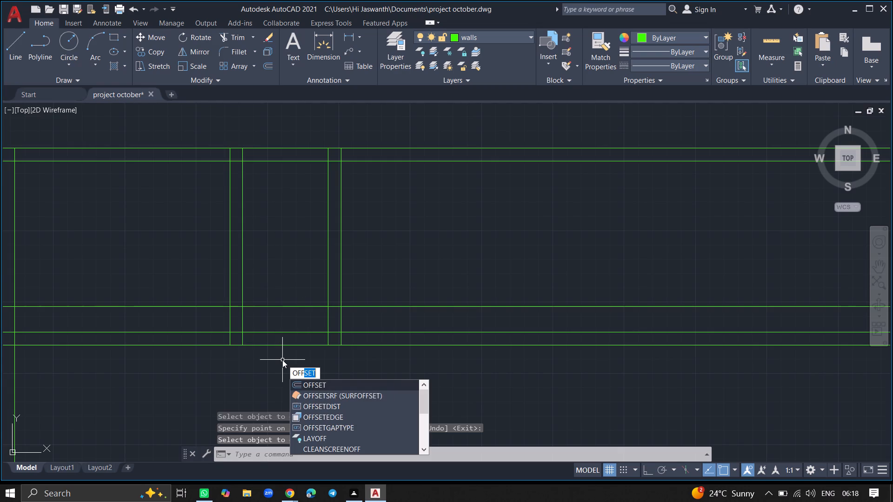
{"action": "type", "text": "set"}
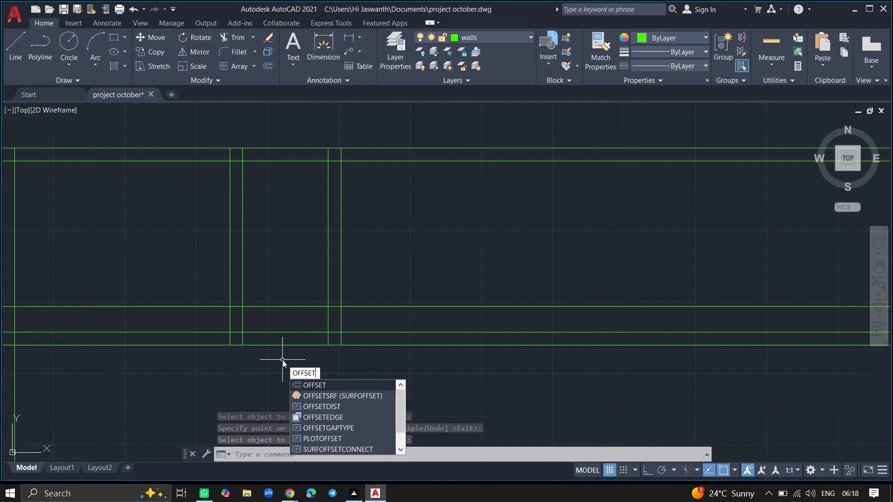
{"action": "key", "text": "Return"}
{"action": "key", "text": "9"}
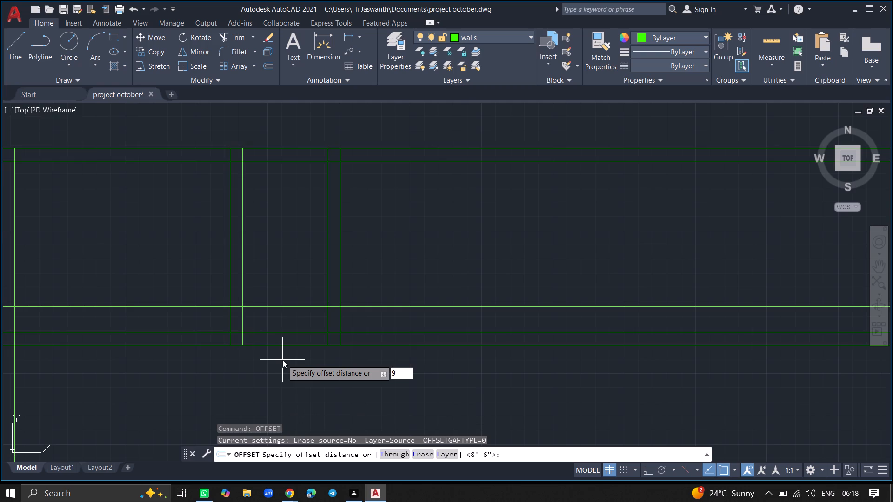
{"action": "key", "text": "shift+quotedbl"}
{"action": "key", "text": "Return"}
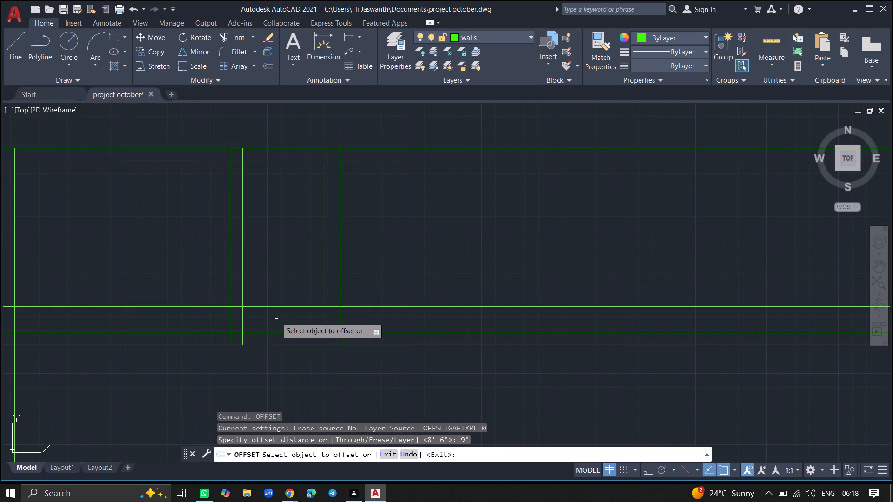
{"action": "left_click_drag", "start_coordinate": [279, 307], "coordinate": [279, 314]}
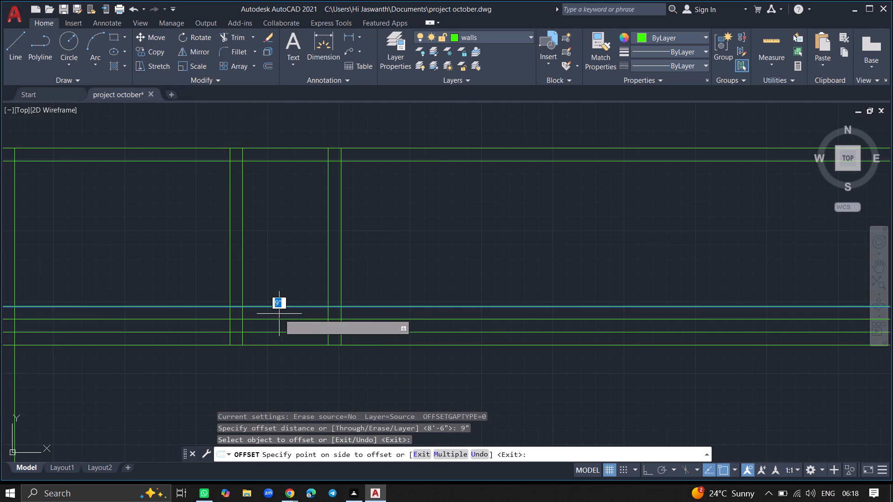
{"action": "left_click", "coordinate": [279, 314]}
{"action": "key", "text": "Return"}
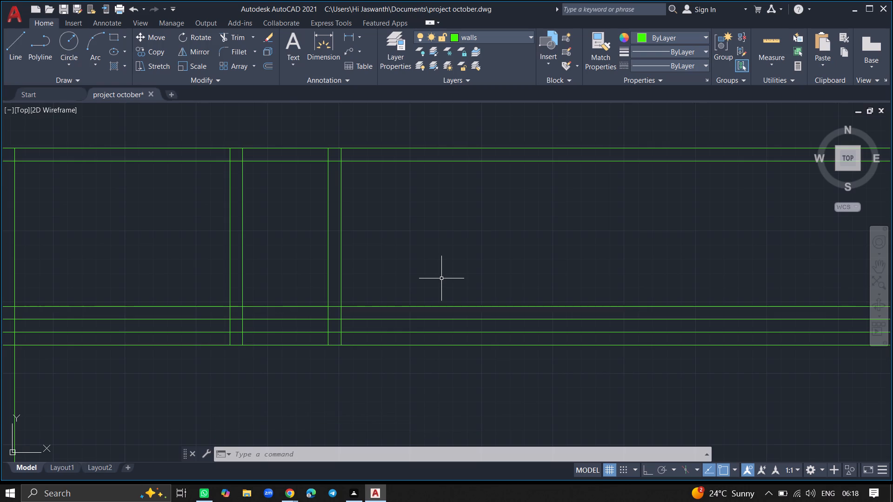
Trim the four horizontal cross wall lines to the right of the second partition wall.
{"action": "type", "text": "tr"}
{"action": "type", "text": "im"}
{"action": "key", "text": "Return"}
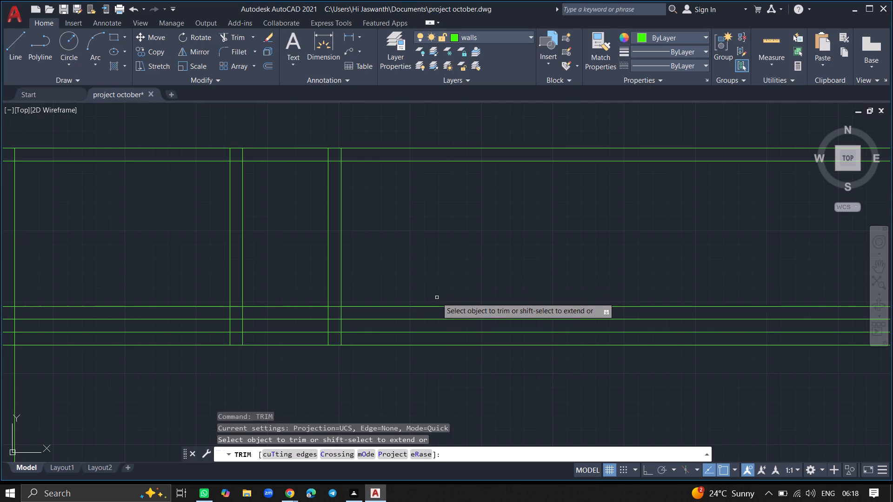
{"action": "left_click", "coordinate": [433, 305]}
{"action": "left_click", "coordinate": [433, 305]}
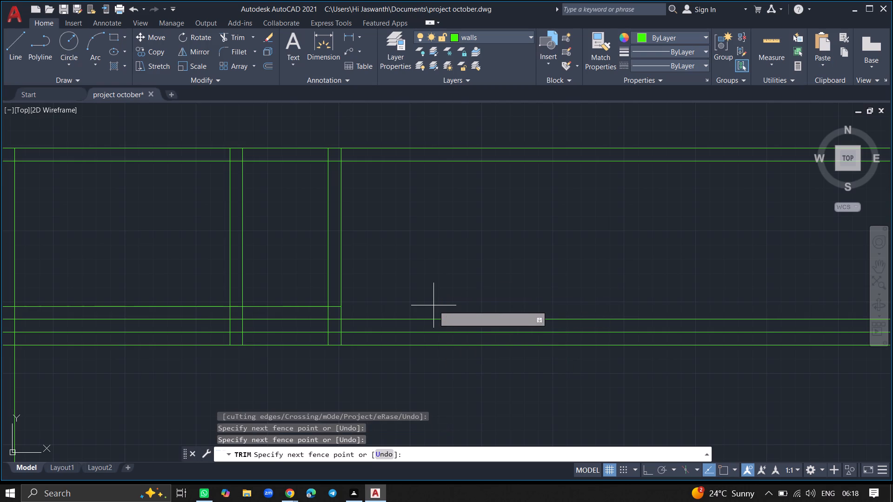
{"action": "left_click", "coordinate": [428, 355]}
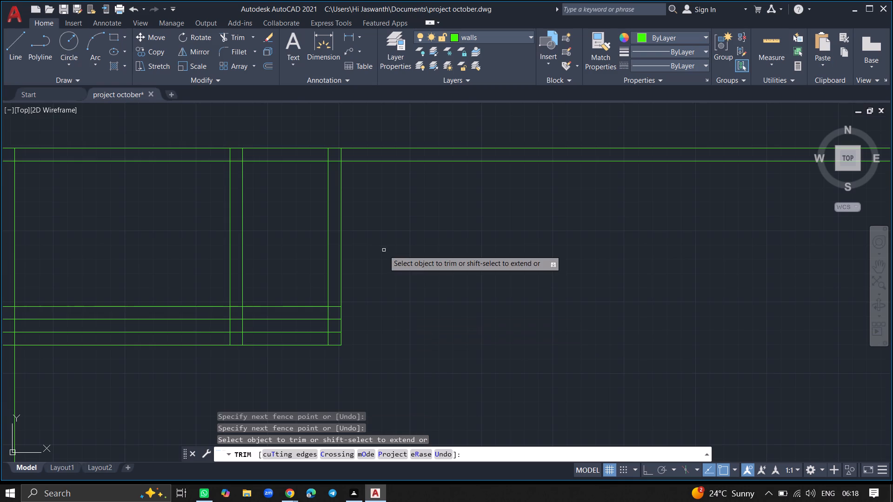
Trim the second room's two cross wall lines out of the first room and the left outer wall.
{"action": "left_click", "coordinate": [181, 263]}
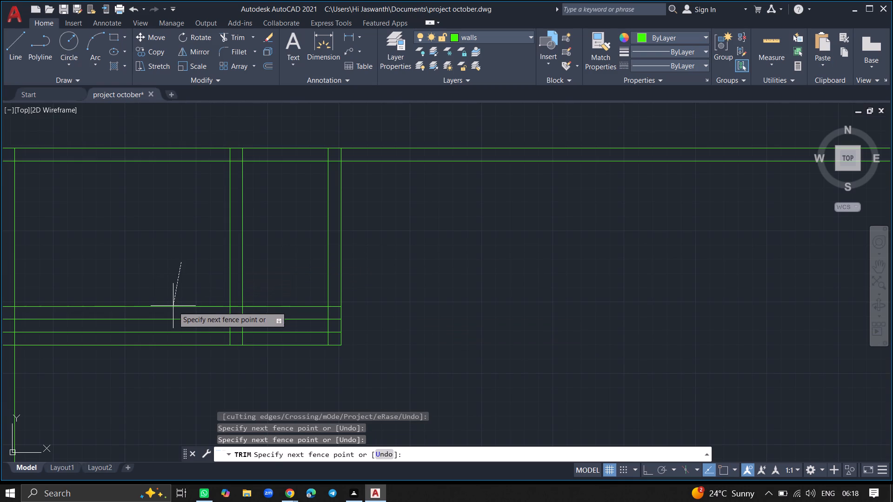
{"action": "left_click", "coordinate": [172, 322]}
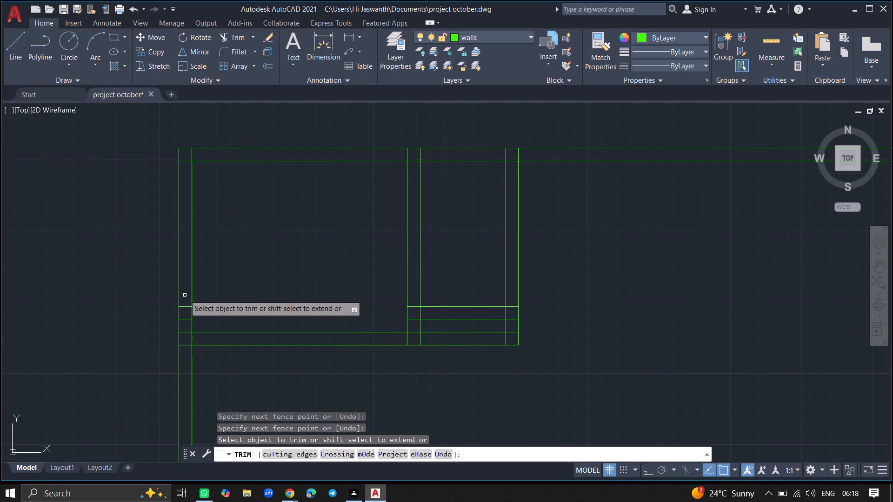
{"action": "left_click", "coordinate": [185, 308]}
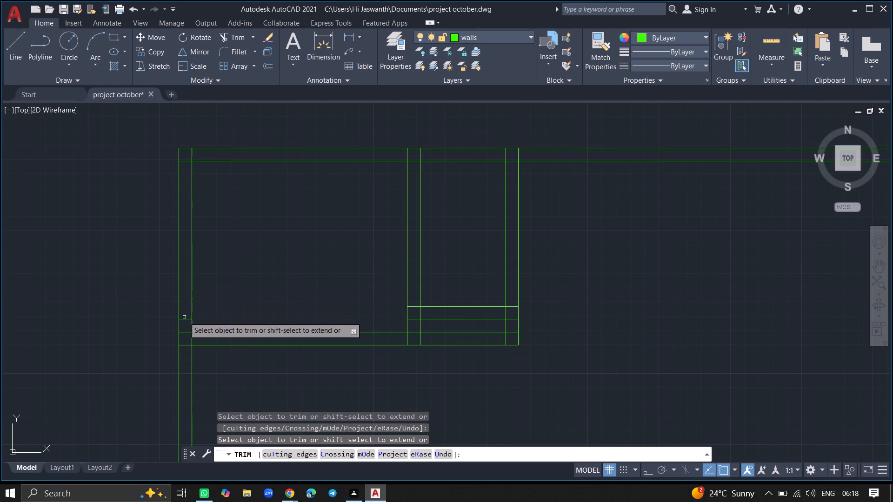
{"action": "left_click", "coordinate": [184, 319]}
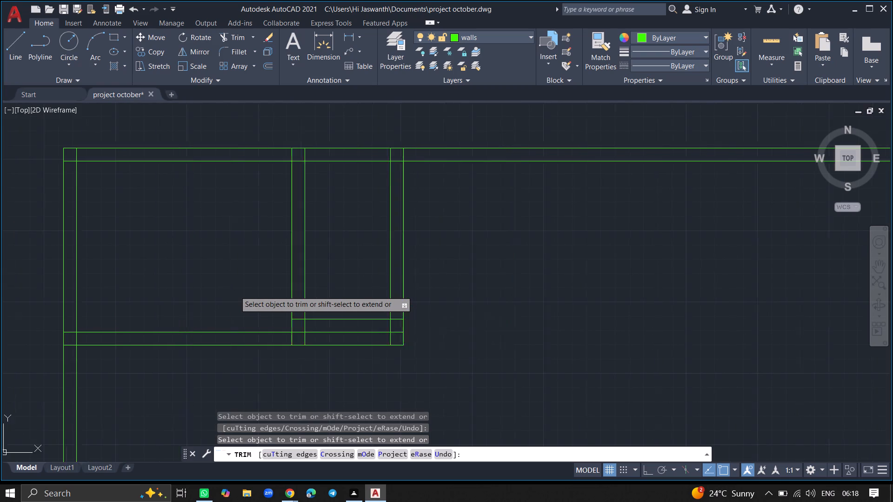
Trim the first room's two cross wall lines between the partition walls, plus the upper line's leftover piece inside the second partition.
{"action": "left_click", "coordinate": [258, 333]}
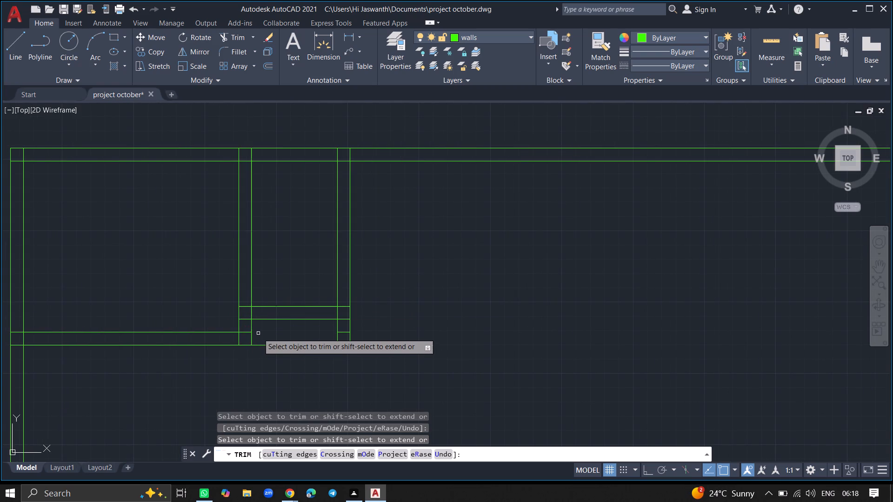
{"action": "left_click", "coordinate": [262, 344]}
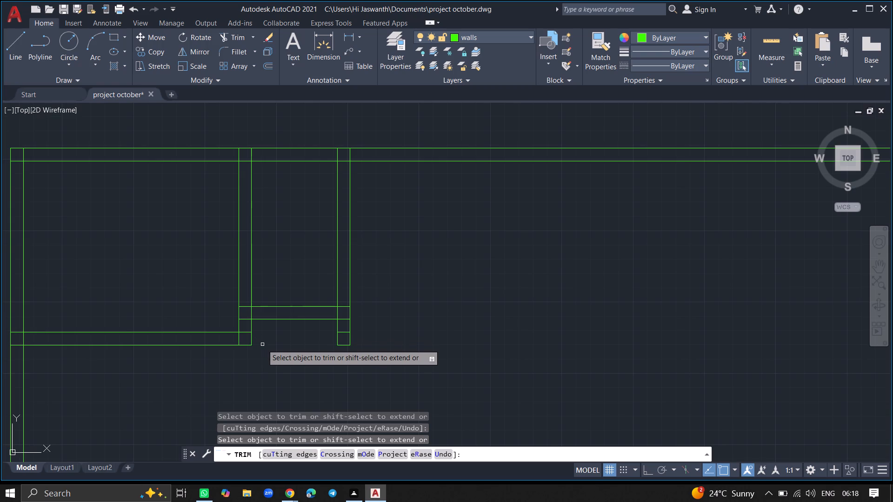
{"action": "left_click", "coordinate": [341, 334]}
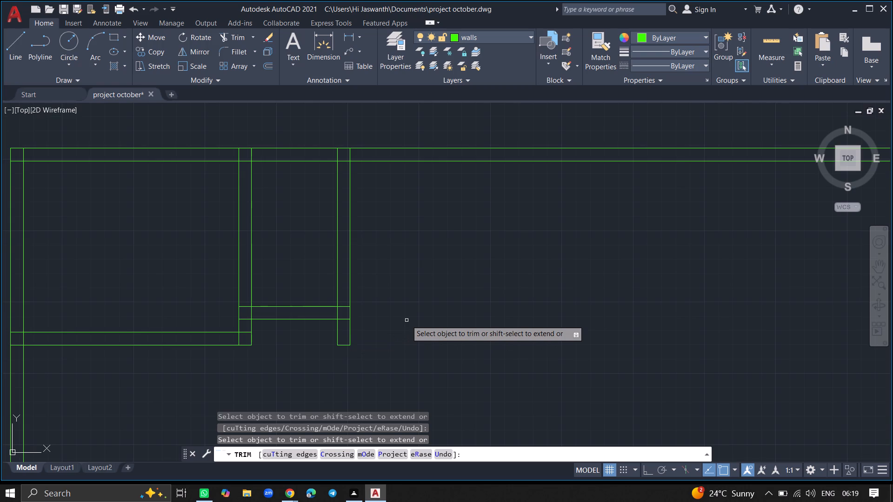
{"action": "key", "text": "Return"}
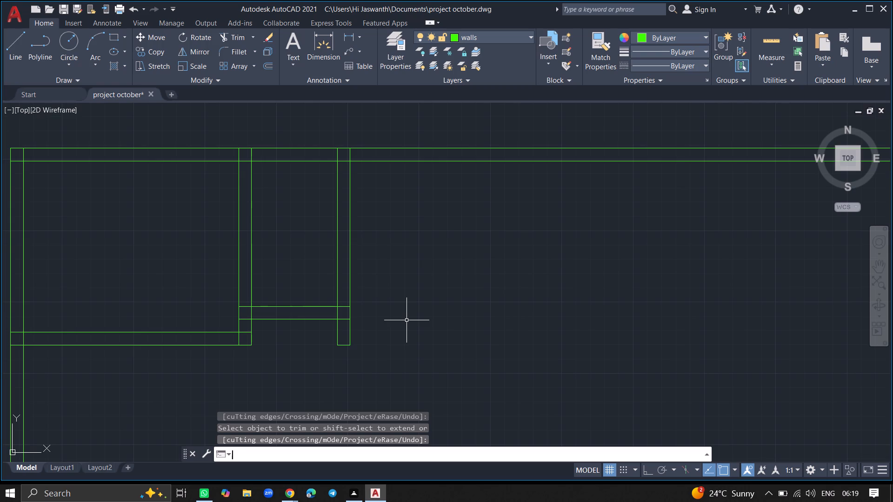
Offset the second partition wall's right line 11' to the right to bound the third room.
{"action": "key", "text": "o"}
{"action": "type", "text": "ff"}
{"action": "type", "text": "set"}
{"action": "key", "text": "Return"}
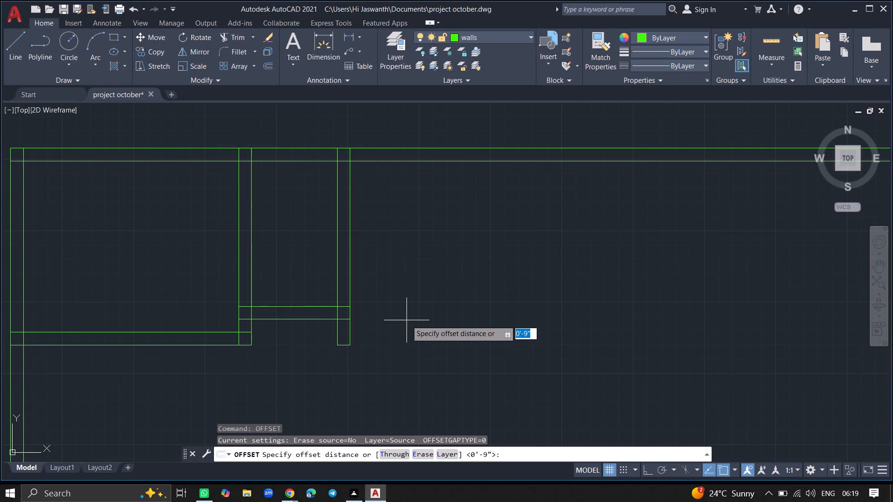
{"action": "type", "text": "11"}
{"action": "key", "text": "apostrophe"}
{"action": "key", "text": "Return"}
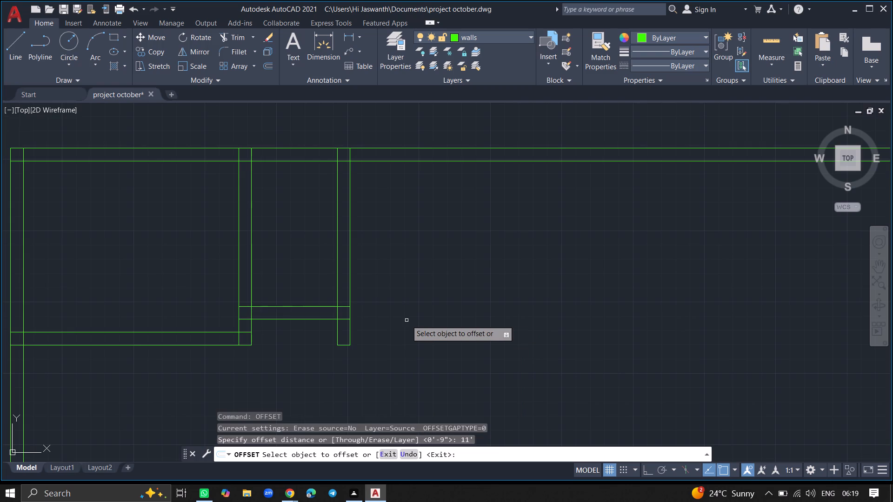
{"action": "left_click", "coordinate": [351, 292]}
{"action": "left_click", "coordinate": [382, 290]}
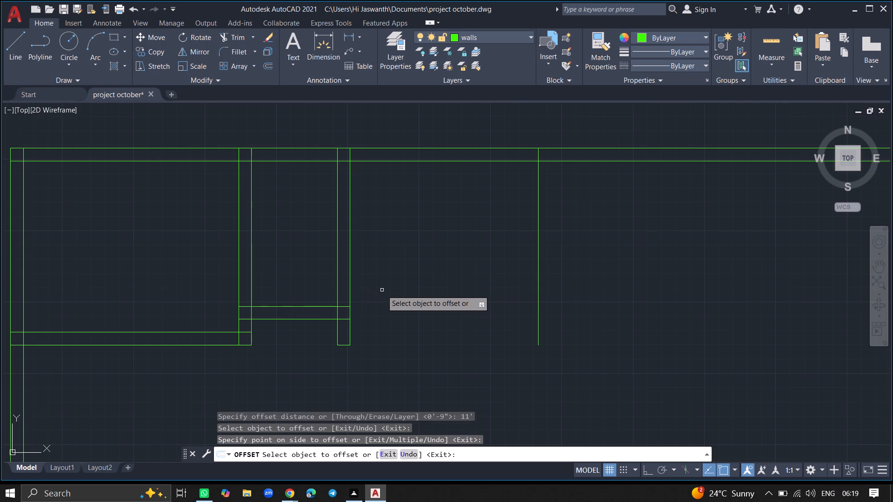
{"action": "key", "text": "Return"}
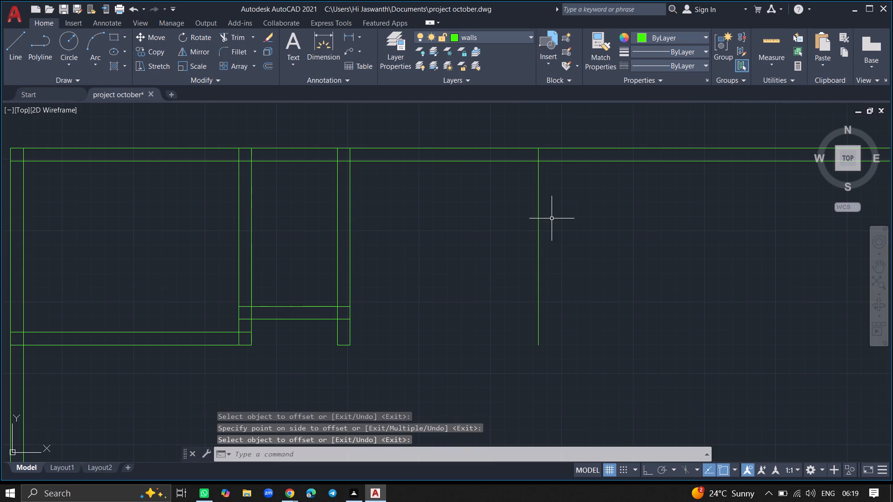
Offset the third room's new right boundary line 9" to the right to give that wall its thickness.
{"action": "type", "text": "offset"}
{"action": "key", "text": "Return"}
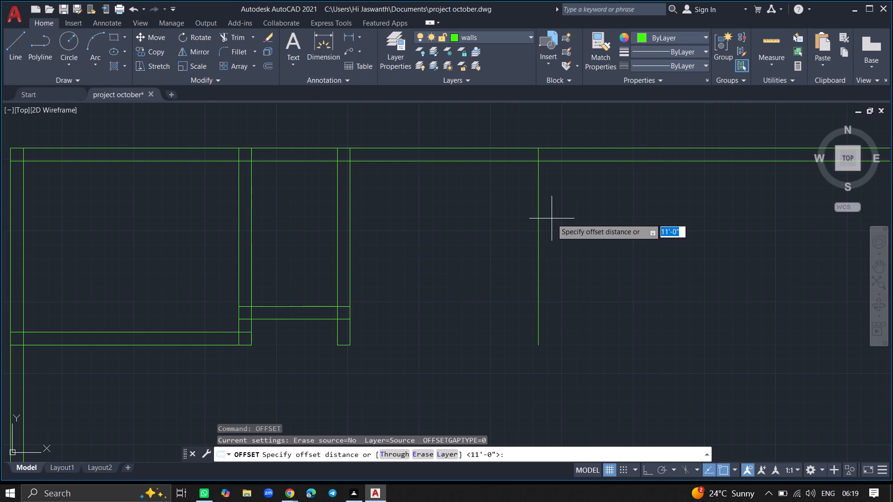
{"action": "key", "text": "9"}
{"action": "key", "text": "shift+quotedbl"}
{"action": "key", "text": "Return"}
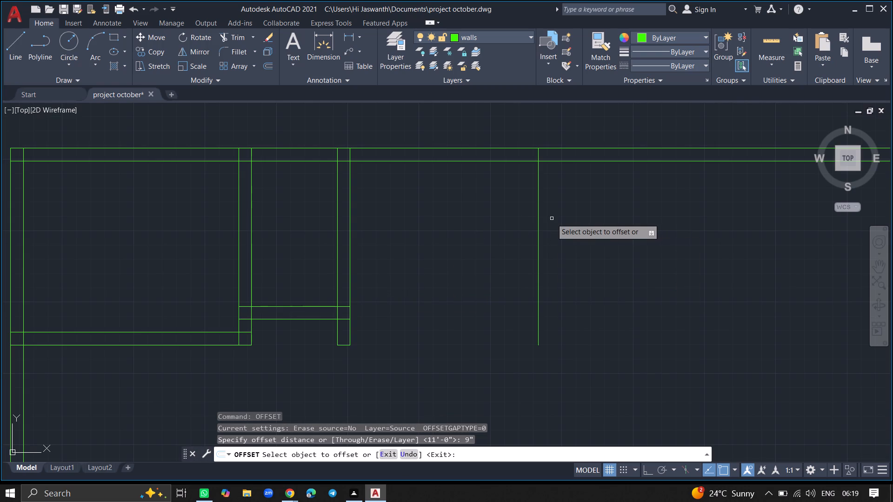
{"action": "left_click", "coordinate": [539, 220]}
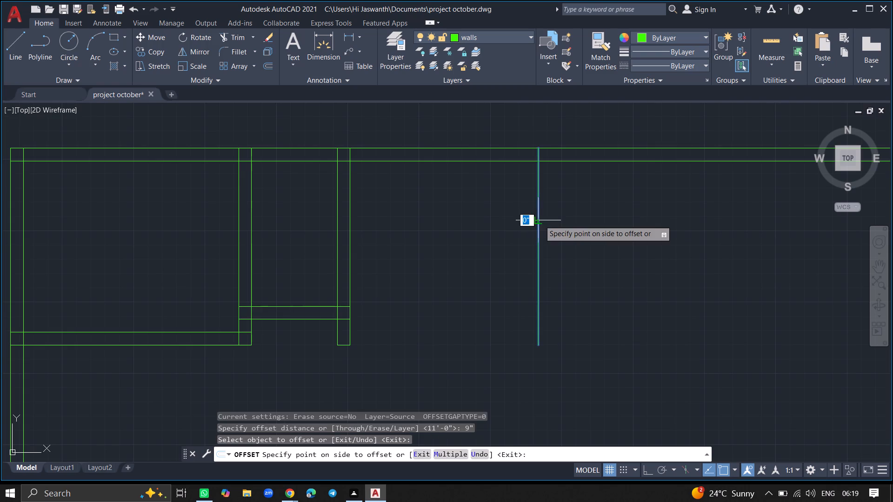
{"action": "left_click", "coordinate": [555, 220]}
{"action": "key", "text": "Return"}
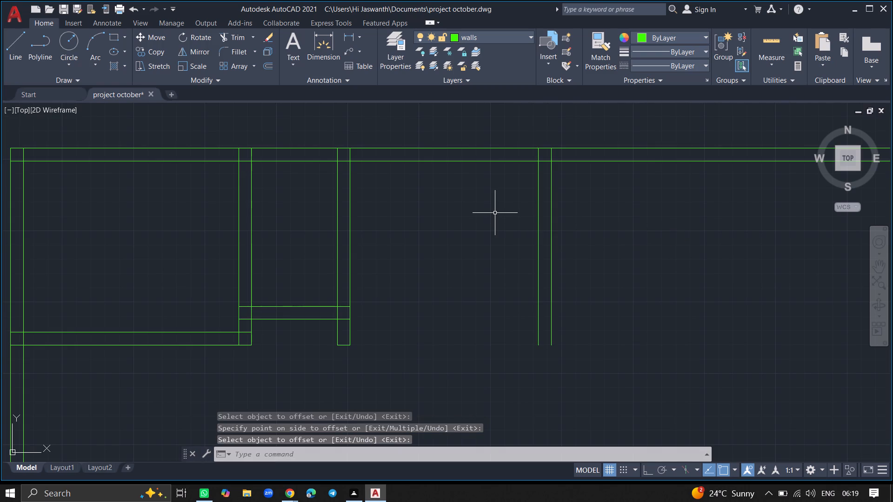
Offset the top wall's inner line 15' downward to set the third room's lower boundary.
{"action": "key", "text": "o"}
{"action": "type", "text": "ffset"}
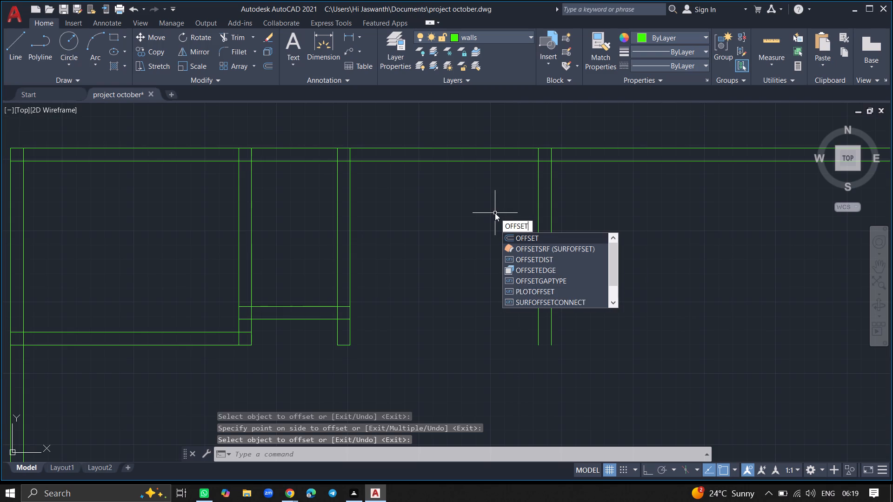
{"action": "key", "text": "Return"}
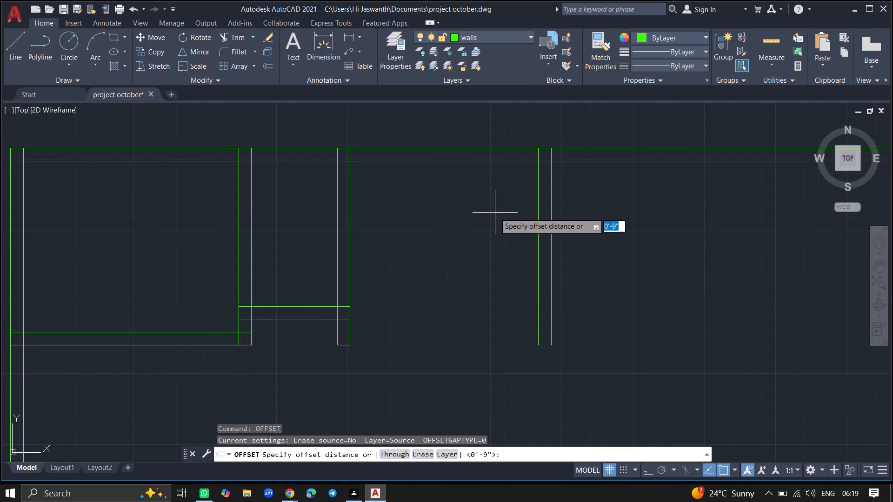
{"action": "key", "text": "1"}
{"action": "key", "text": "5"}
{"action": "key", "text": "apostrophe"}
{"action": "key", "text": "Return"}
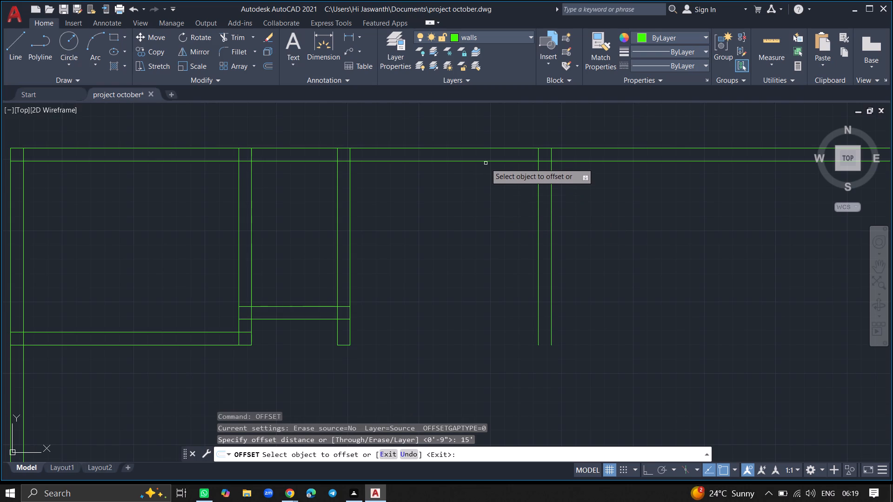
{"action": "left_click", "coordinate": [486, 161]}
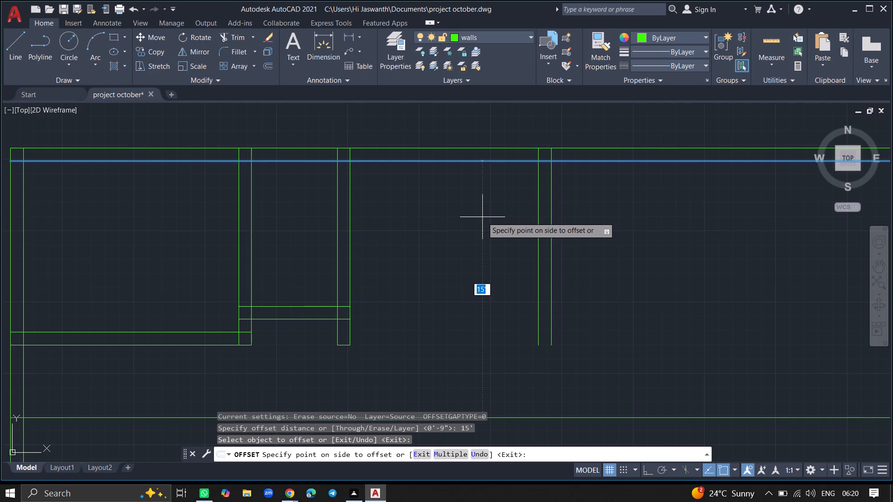
{"action": "left_click", "coordinate": [482, 217]}
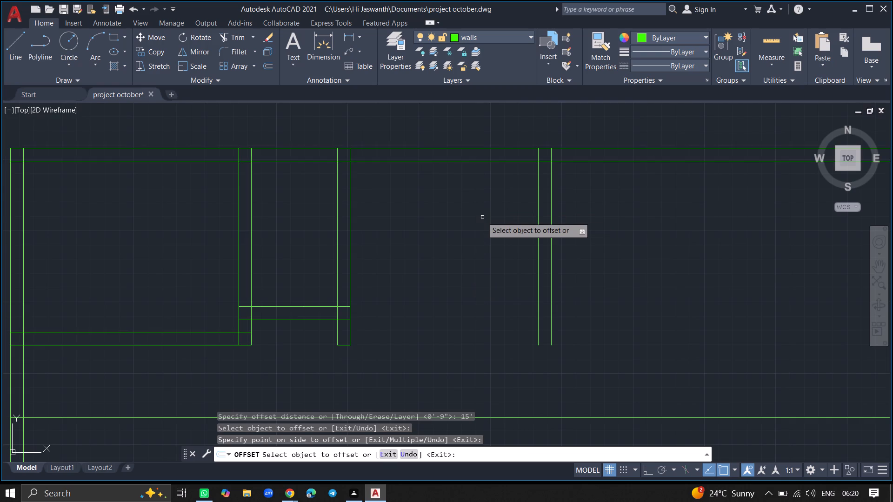
{"action": "key", "text": "Return"}
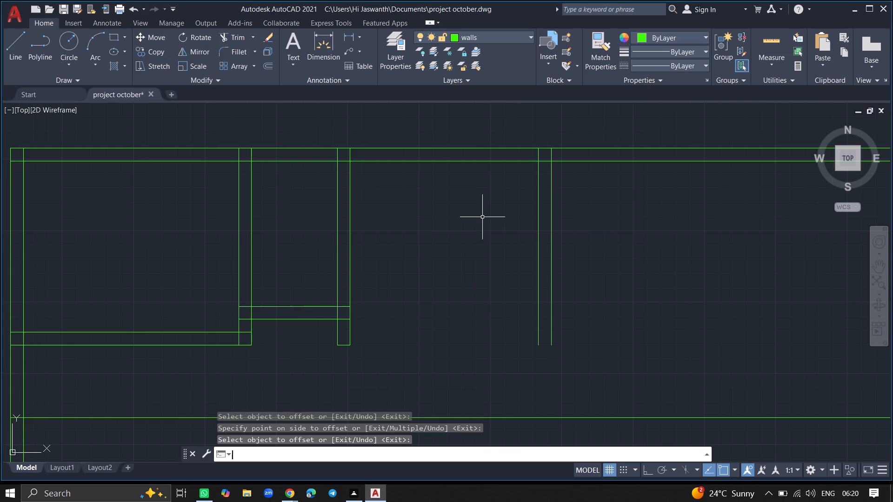
Extend both lines of the third room's right wall down to the new lower horizontal line.
{"action": "type", "text": "ex"}
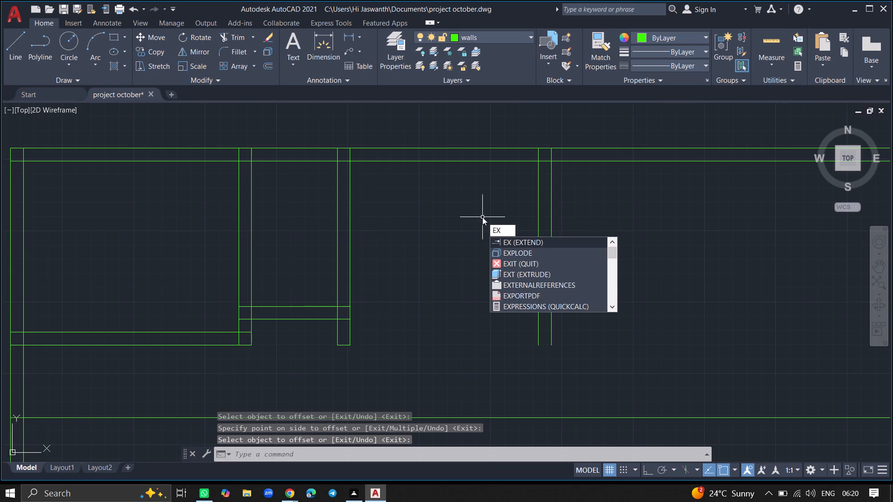
{"action": "type", "text": "te"}
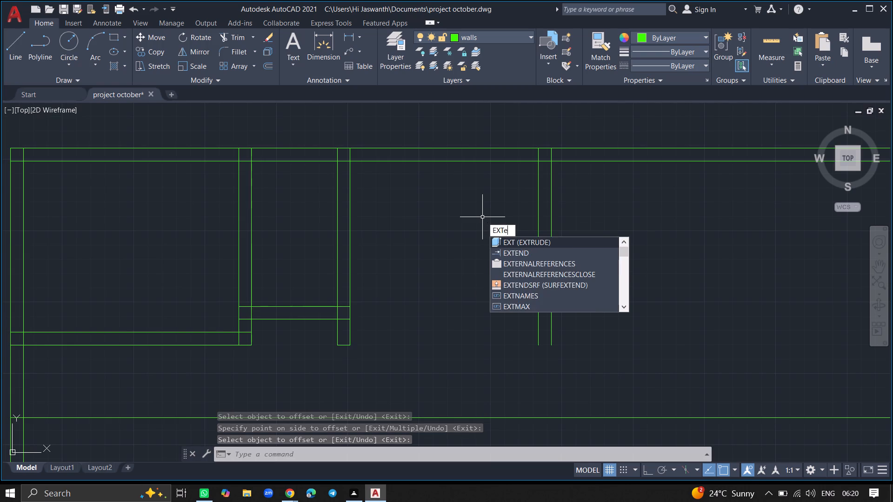
{"action": "key", "text": "n"}
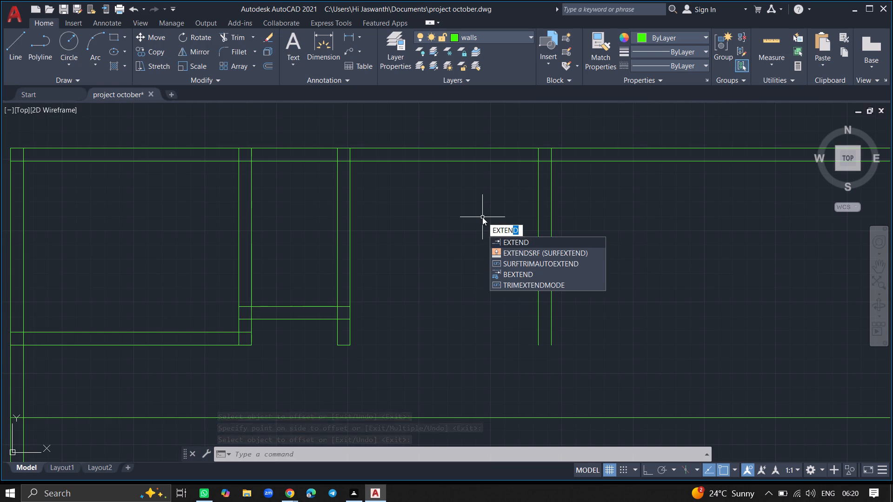
{"action": "key", "text": "d"}
{"action": "key", "text": "Return"}
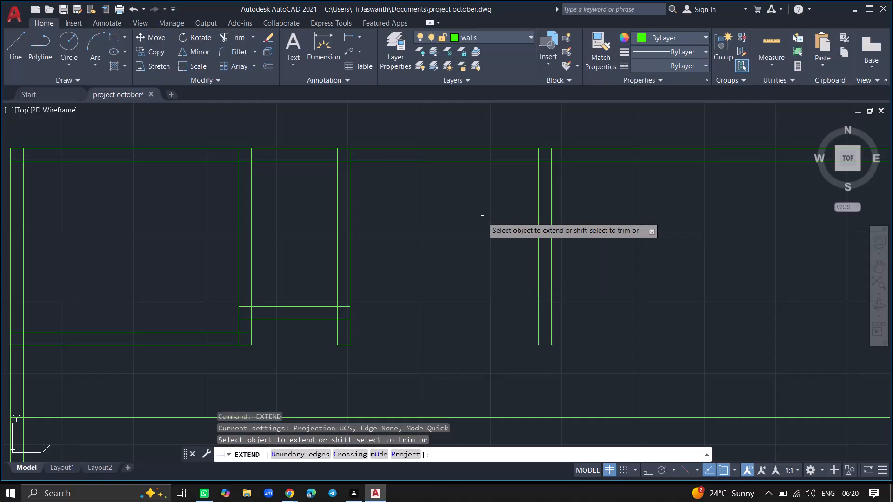
{"action": "left_click", "coordinate": [538, 255]}
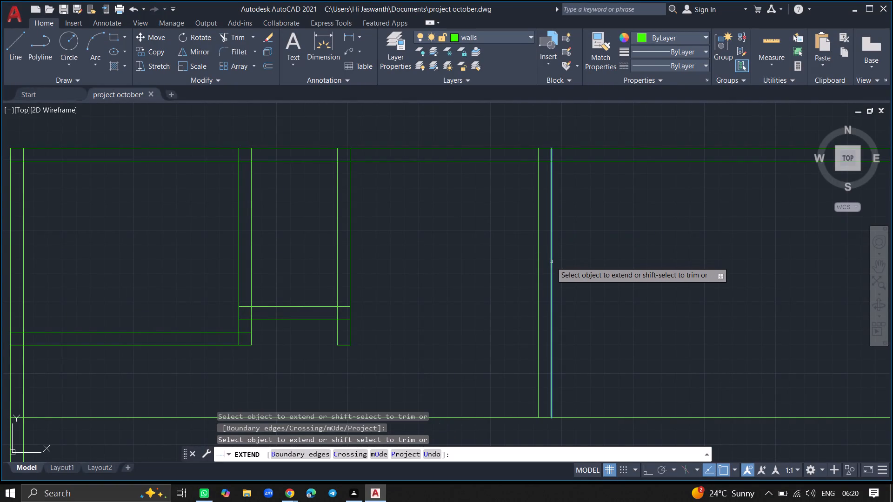
{"action": "left_click", "coordinate": [552, 262]}
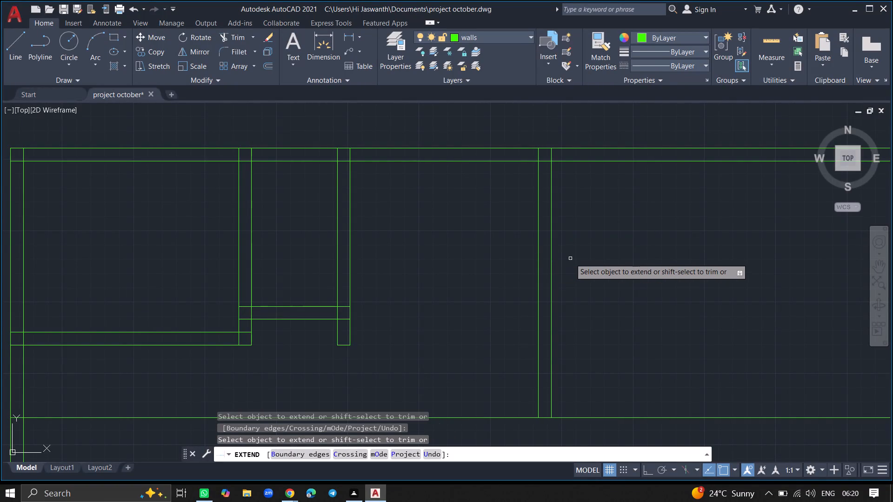
{"action": "key", "text": "Return"}
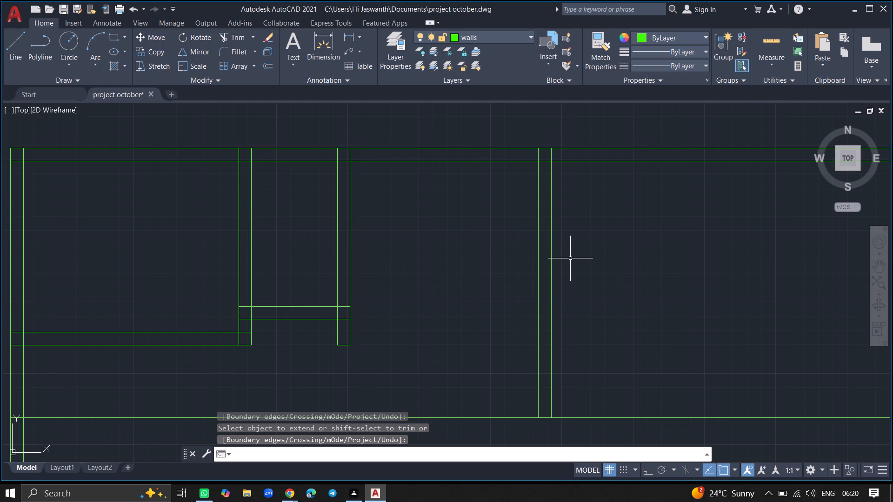
Trim the top wall's inner and outer lines beyond the third room's right wall.
{"action": "type", "text": "tr"}
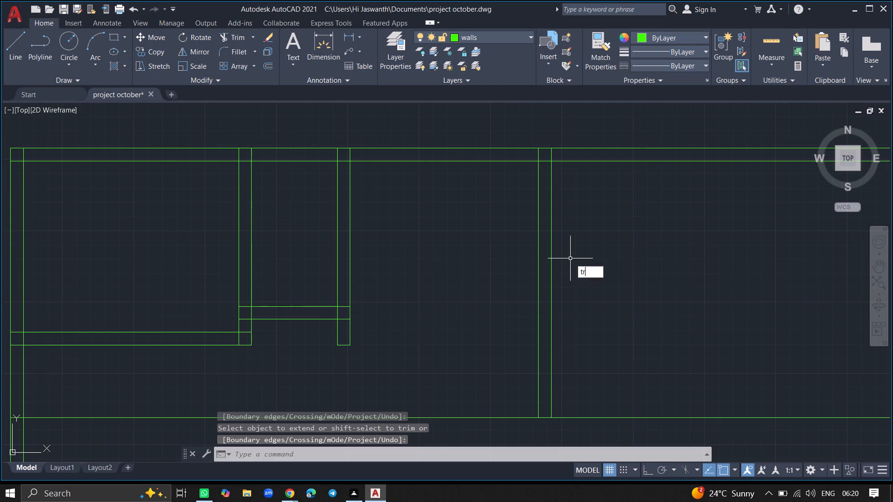
{"action": "type", "text": "im"}
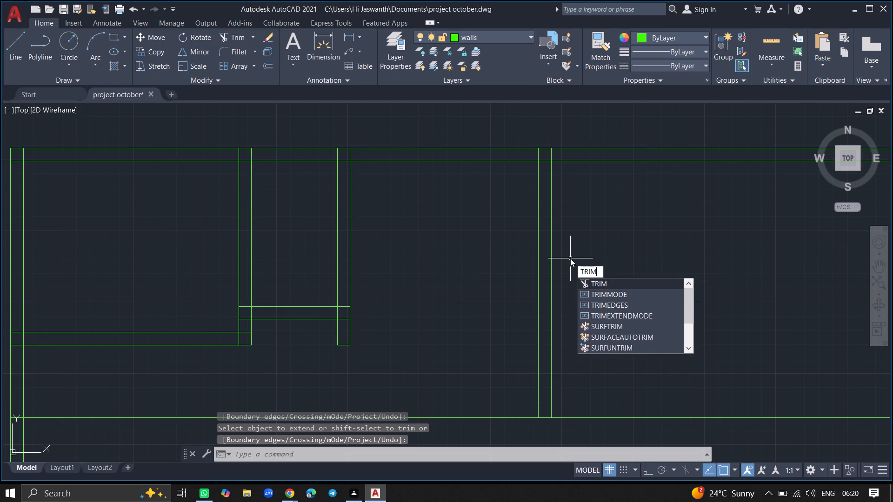
{"action": "key", "text": "Return"}
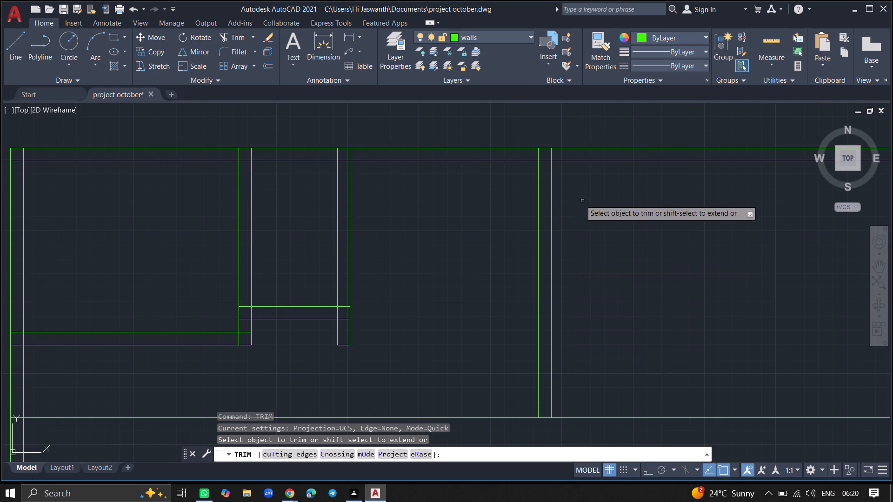
{"action": "left_click", "coordinate": [575, 162]}
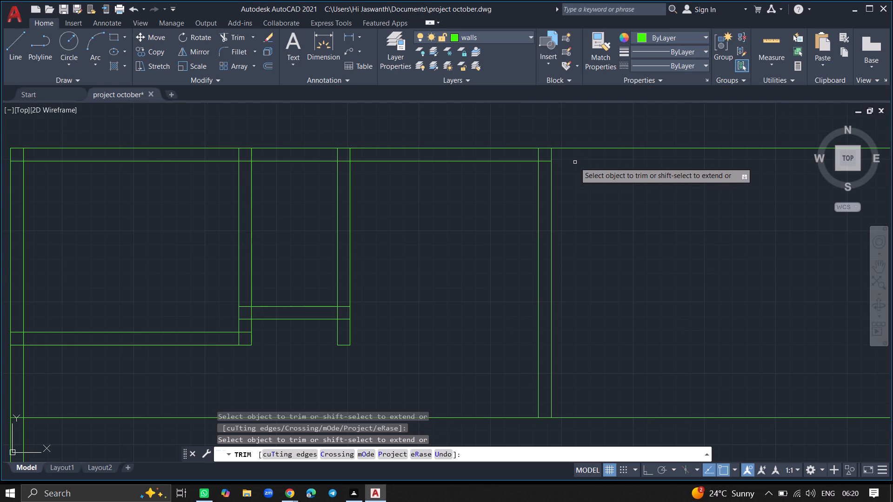
{"action": "left_click", "coordinate": [575, 150]}
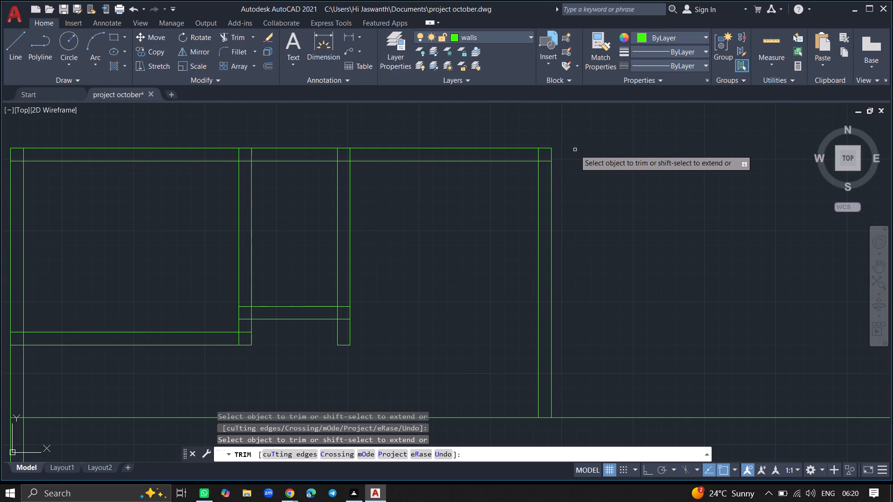
{"action": "scroll", "coordinate": [577, 182], "scroll_direction": "down", "scroll_amount": 2, "text": "ctrl"}
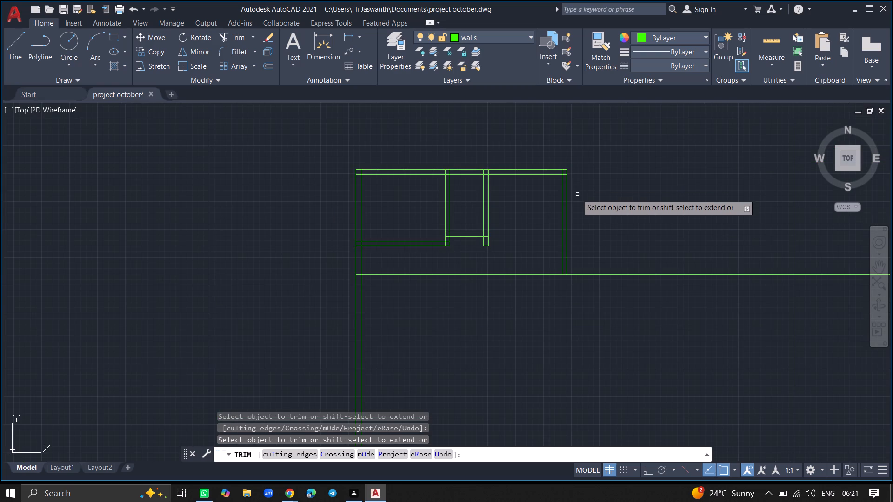
{"action": "scroll", "coordinate": [589, 243], "scroll_direction": "up", "scroll_amount": 1, "text": "ctrl"}
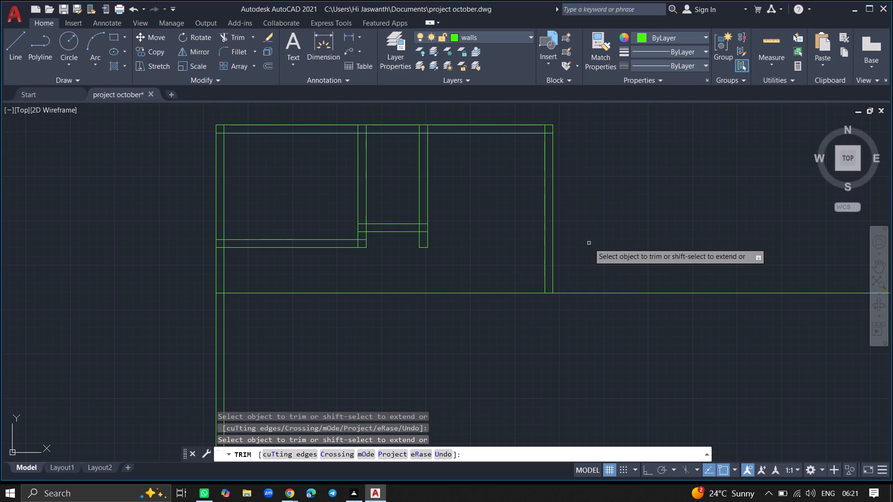
{"action": "key", "text": "Return"}
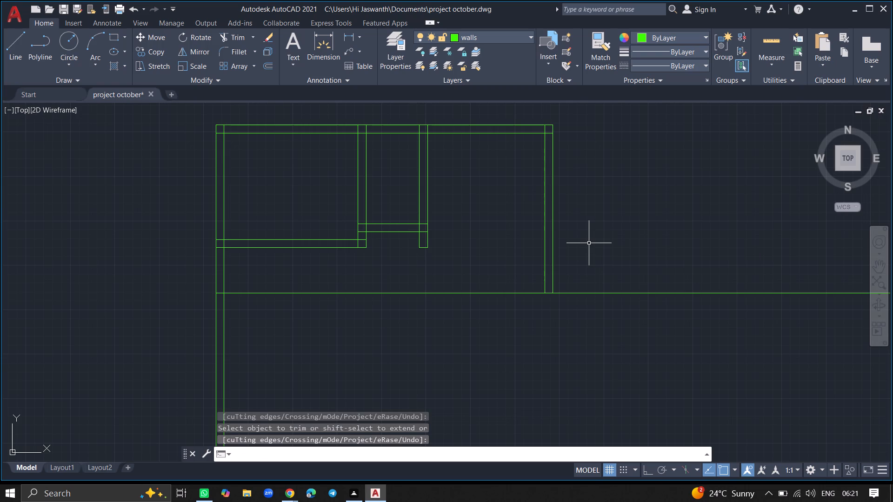
Offset the third room's lower boundary line 9" downward to give the lower wall its thickness.
{"action": "key", "text": "o"}
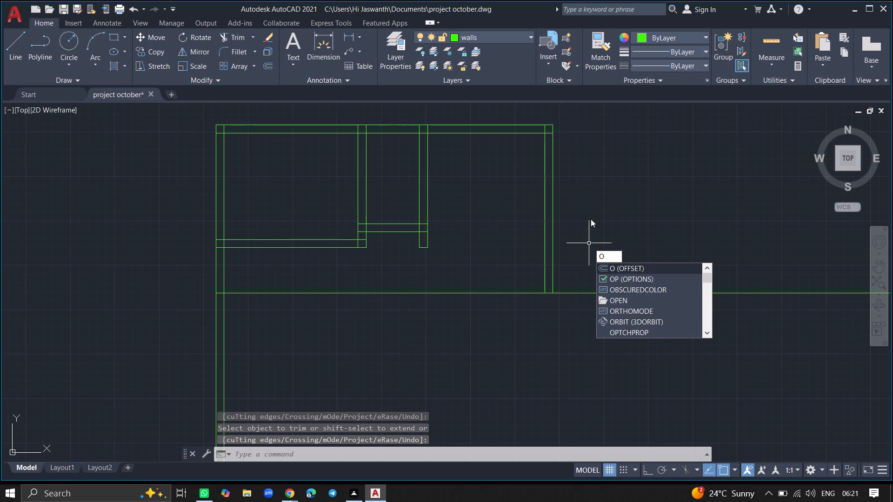
{"action": "type", "text": "ffset"}
{"action": "key", "text": "Return"}
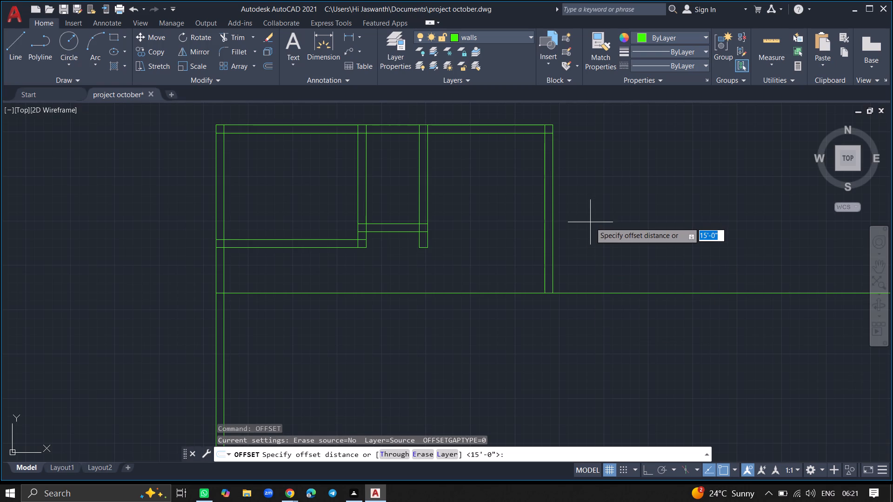
{"action": "key", "text": "9"}
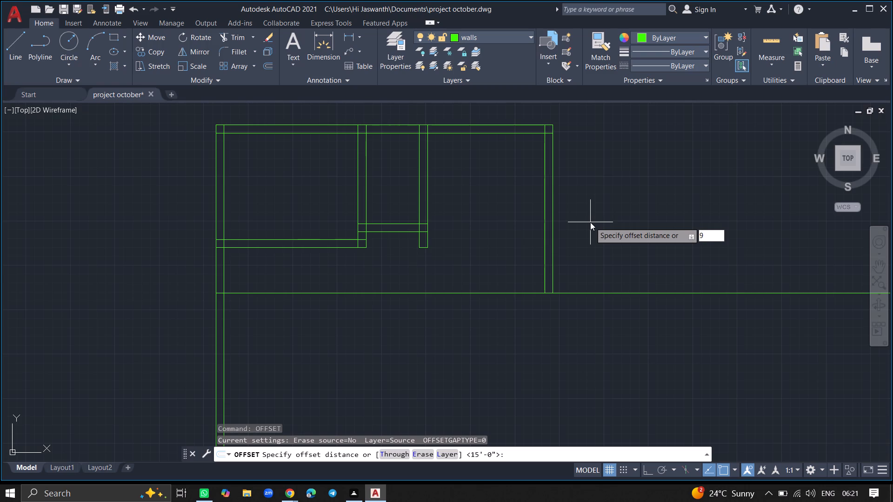
{"action": "key", "text": "shift+quotedbl"}
{"action": "key", "text": "Return"}
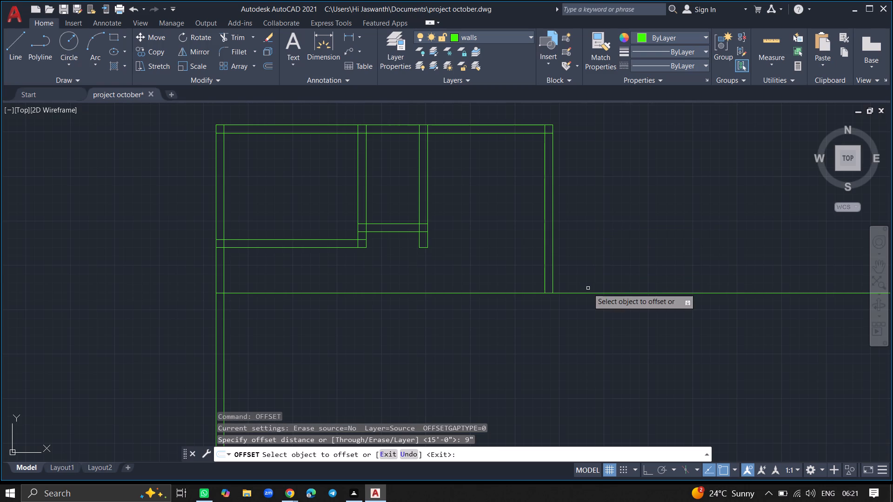
{"action": "left_click", "coordinate": [588, 292]}
{"action": "left_click", "coordinate": [593, 320]}
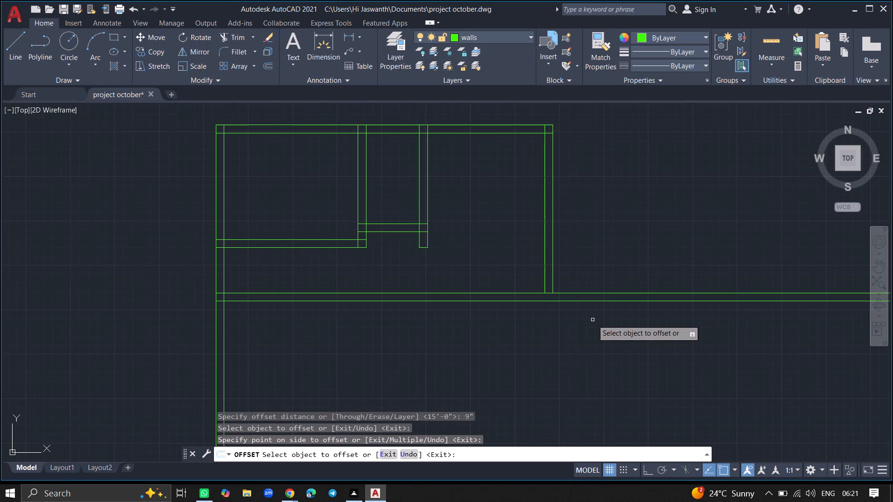
{"action": "key", "text": "Return"}
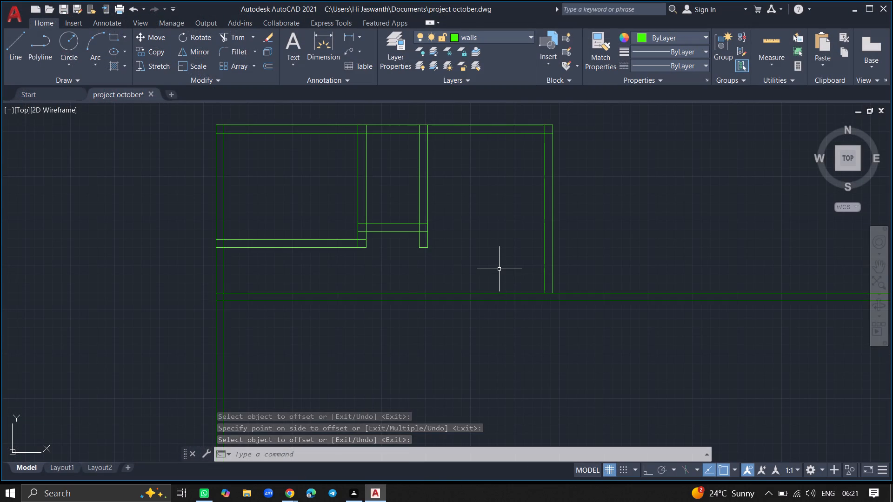
Extend both lines of the third room's right wall down to the lower wall's outer line.
{"action": "type", "text": "exte"}
{"action": "key", "text": "n"}
{"action": "key", "text": "d"}
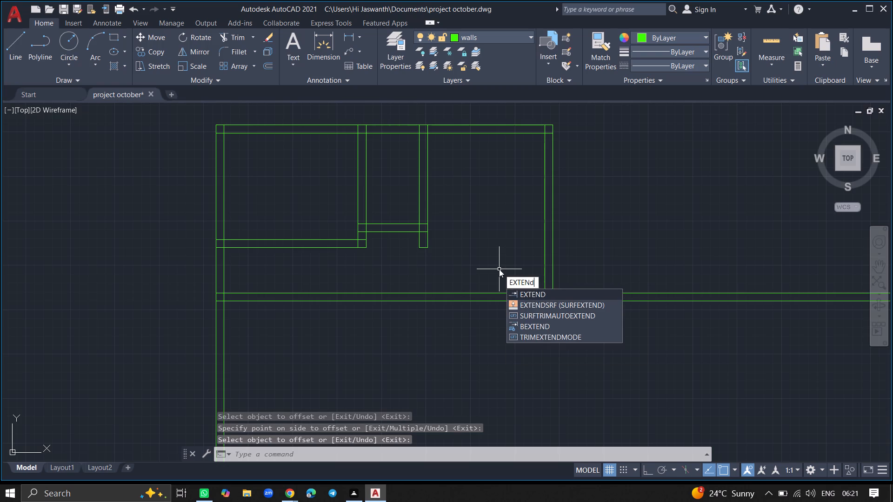
{"action": "key", "text": "Return"}
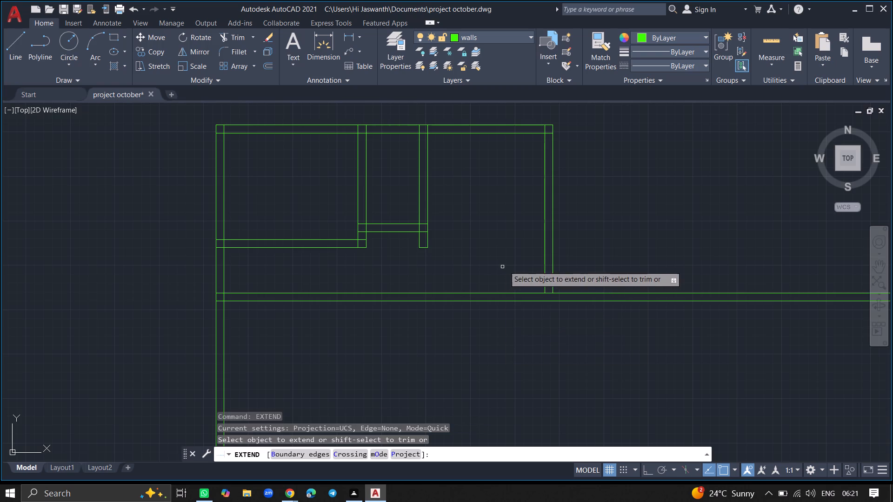
{"action": "left_click", "coordinate": [544, 263]}
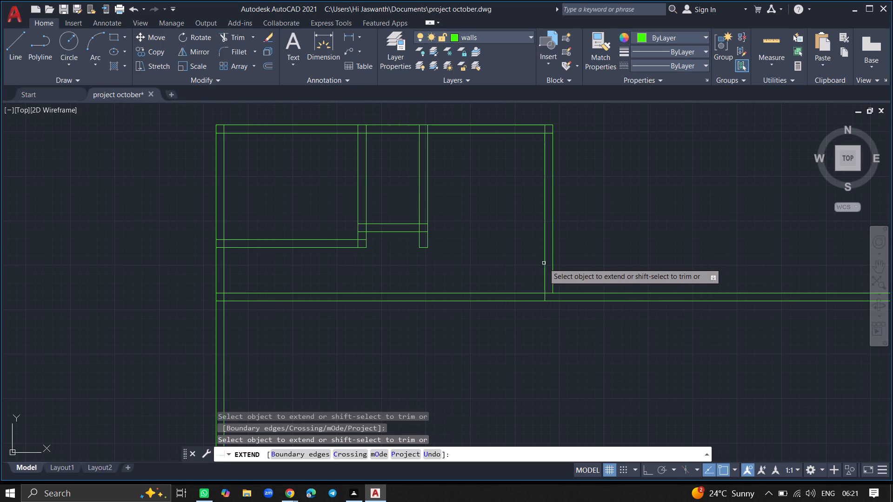
{"action": "left_click", "coordinate": [553, 265]}
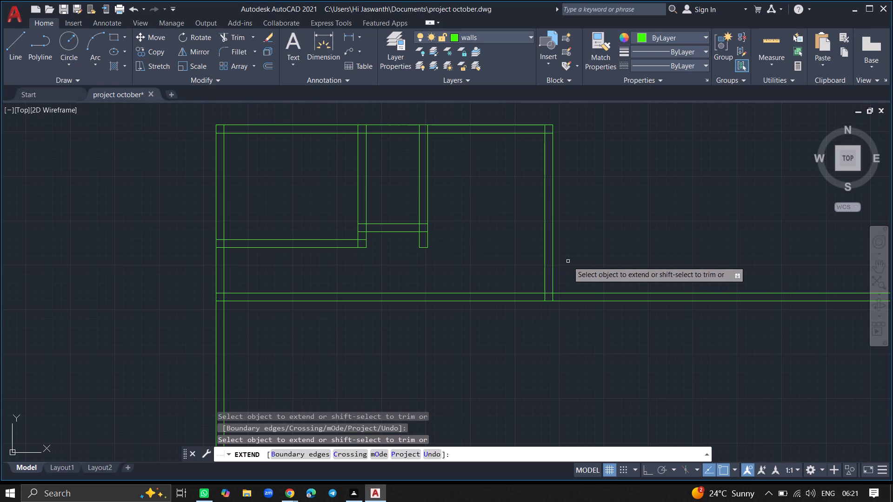
{"action": "key", "text": "Return"}
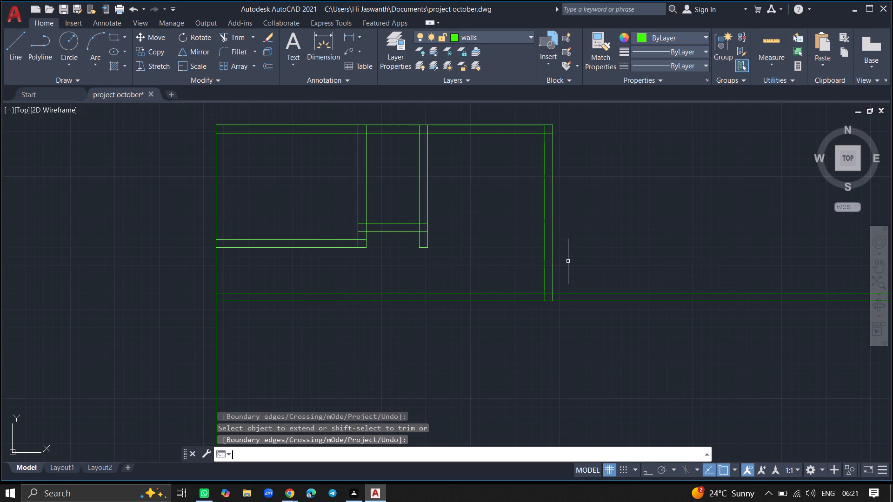
Trim the lower wall's inner and outer lines beyond the third room's right wall.
{"action": "type", "text": "trim"}
{"action": "key", "text": "Return"}
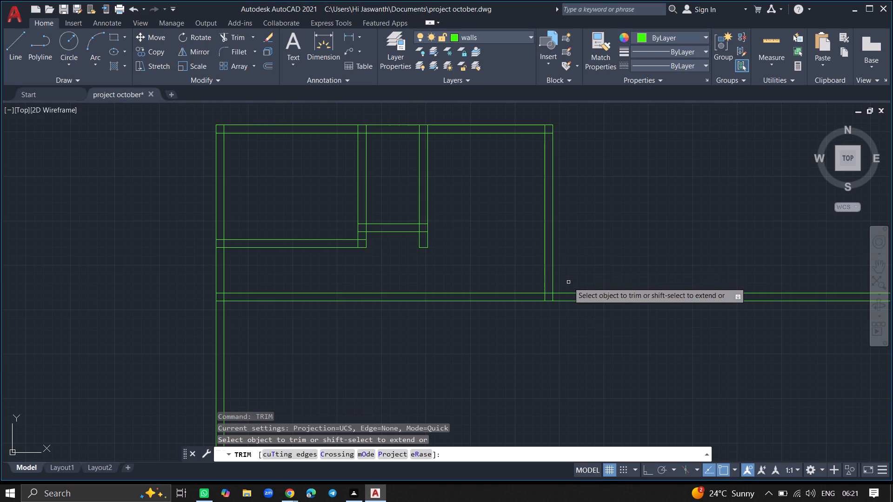
{"action": "left_click", "coordinate": [571, 295]}
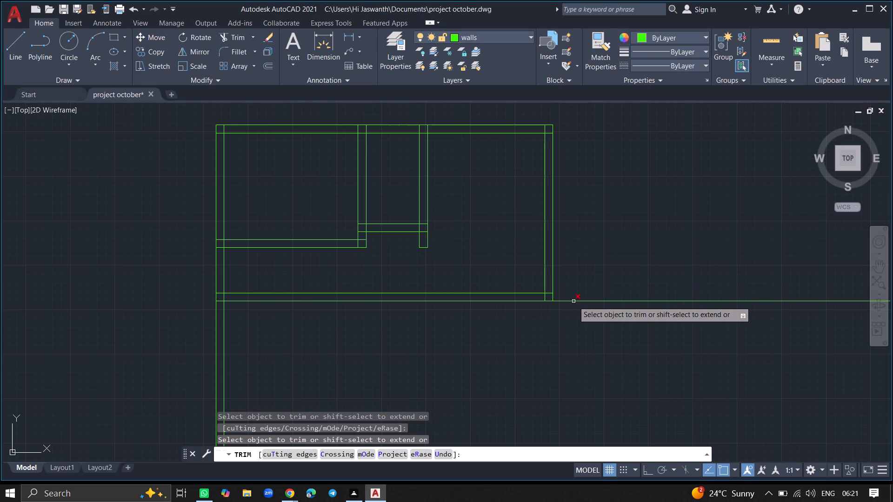
{"action": "left_click", "coordinate": [574, 303]}
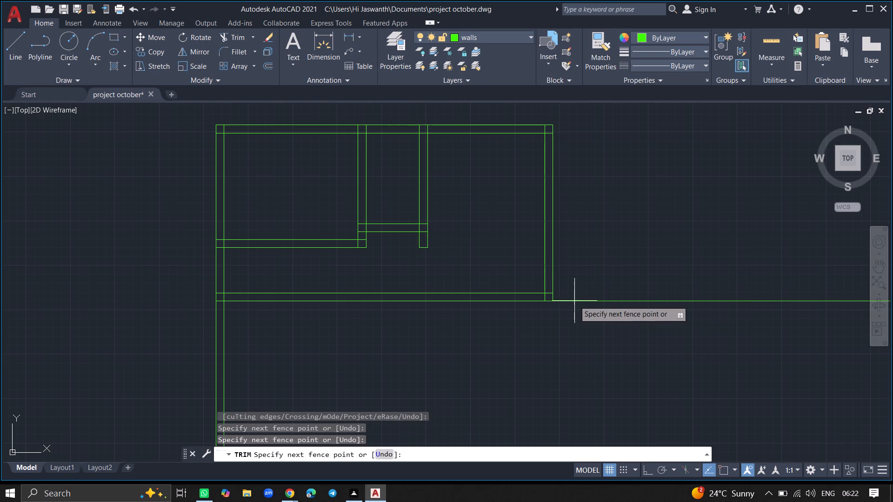
{"action": "left_click", "coordinate": [573, 279]}
{"action": "key", "text": "Return"}
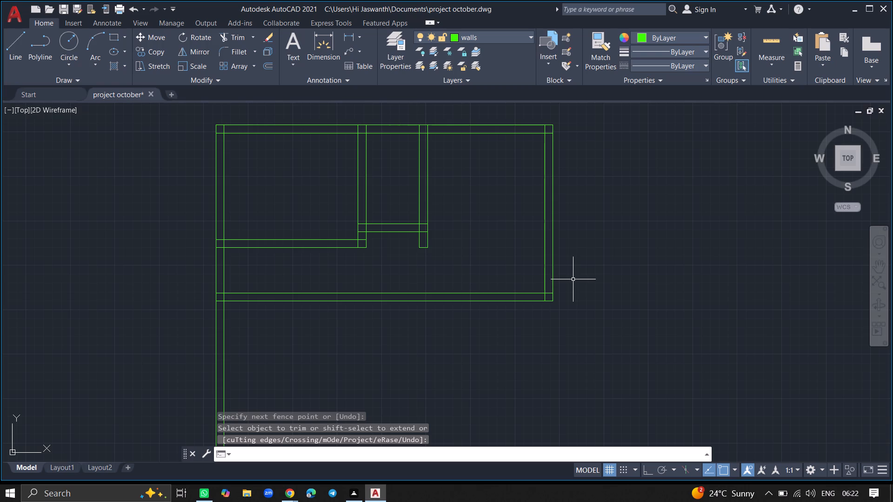
Extend both lines of the wall between the second and third rooms down to the lower wall's outer line.
{"action": "type", "text": "exte"}
{"action": "type", "text": "nd"}
{"action": "key", "text": "Return"}
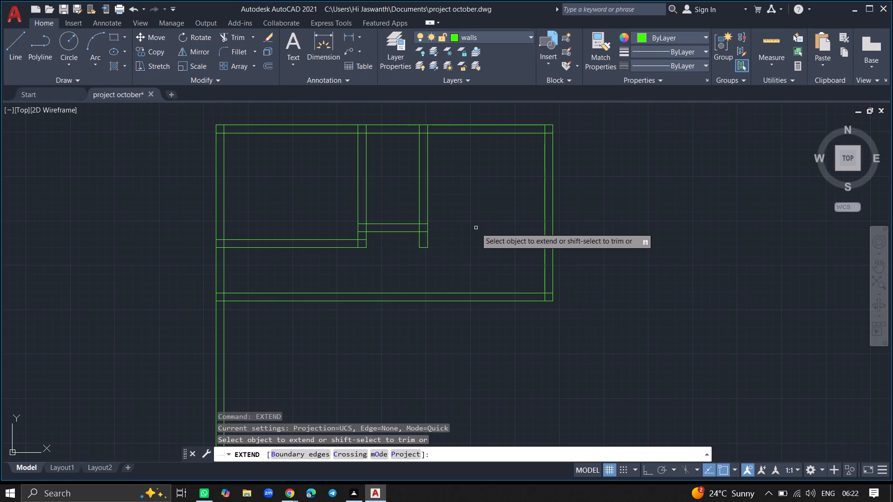
{"action": "left_click", "coordinate": [428, 211]}
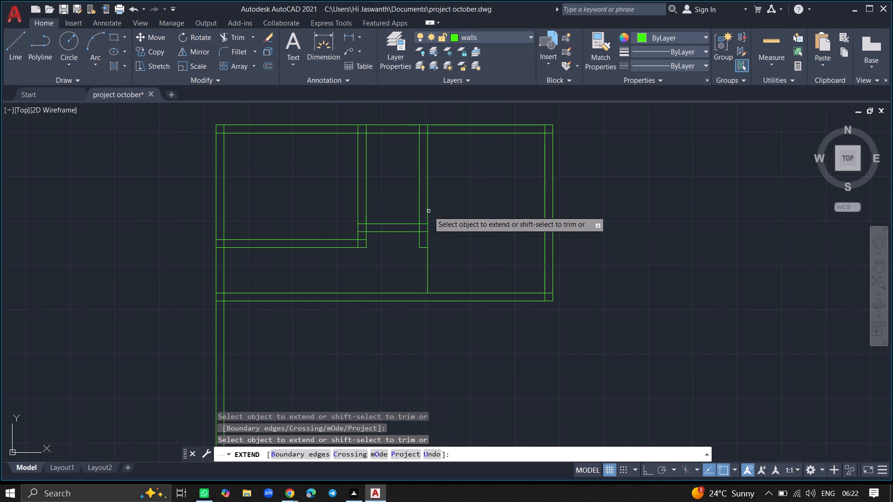
{"action": "left_click", "coordinate": [421, 213]}
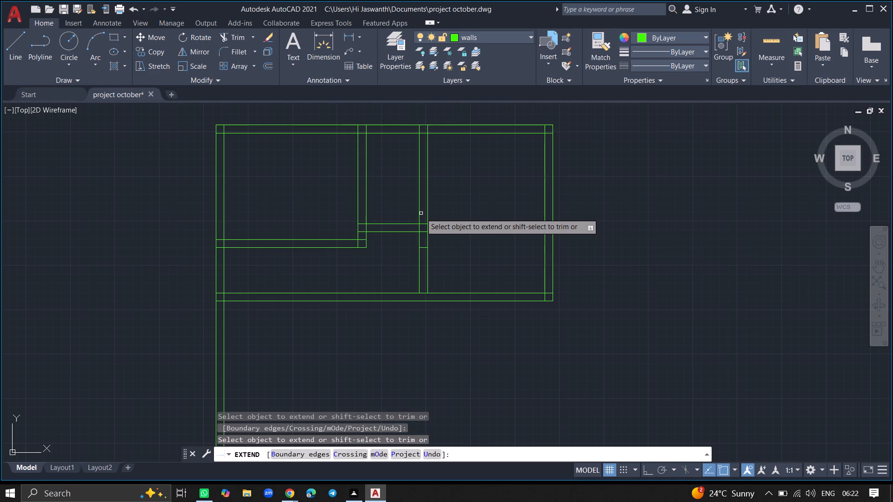
{"action": "left_click", "coordinate": [427, 258]}
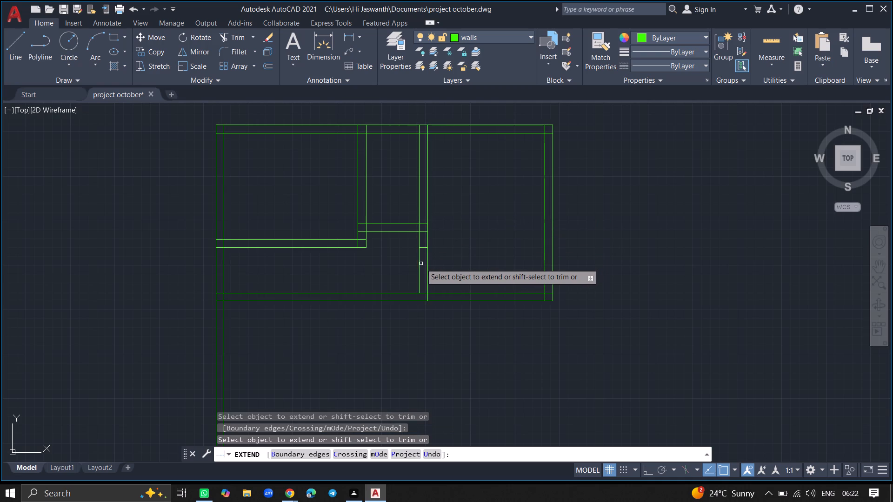
{"action": "left_click", "coordinate": [421, 264]}
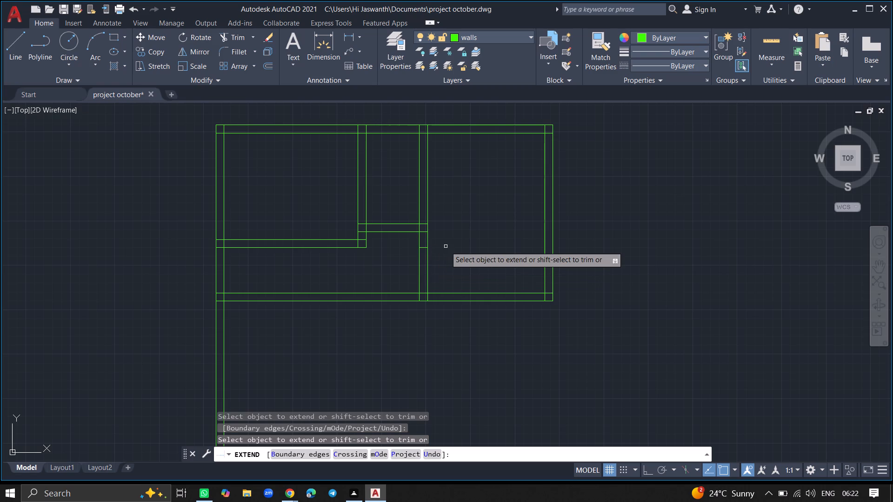
{"action": "key", "text": "Return"}
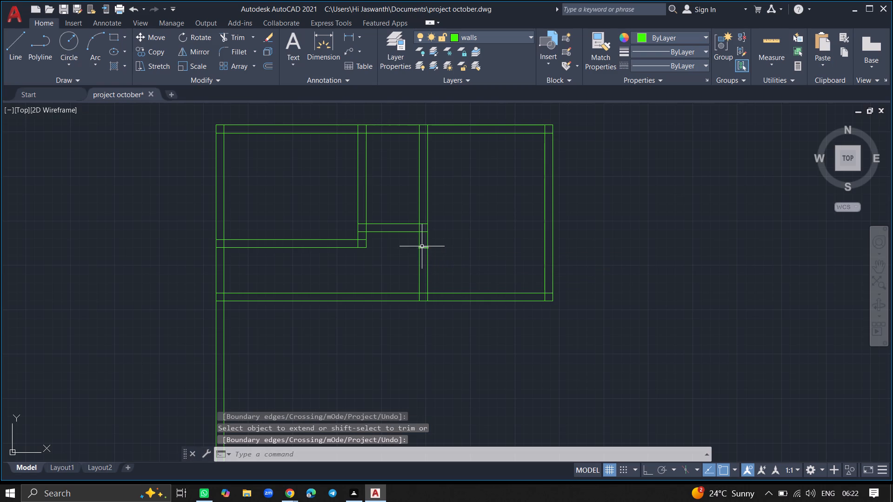
Delete the short leftover horizontal line crossing the wall between the second and third rooms.
{"action": "scroll", "coordinate": [422, 246], "scroll_direction": "up", "scroll_amount": 3, "text": "ctrl"}
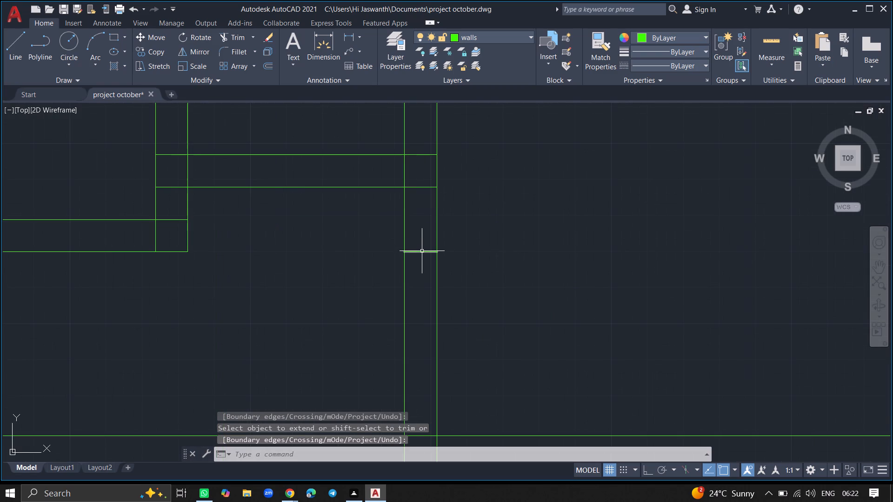
{"action": "left_click", "coordinate": [422, 251]}
{"action": "key", "text": "Delete"}
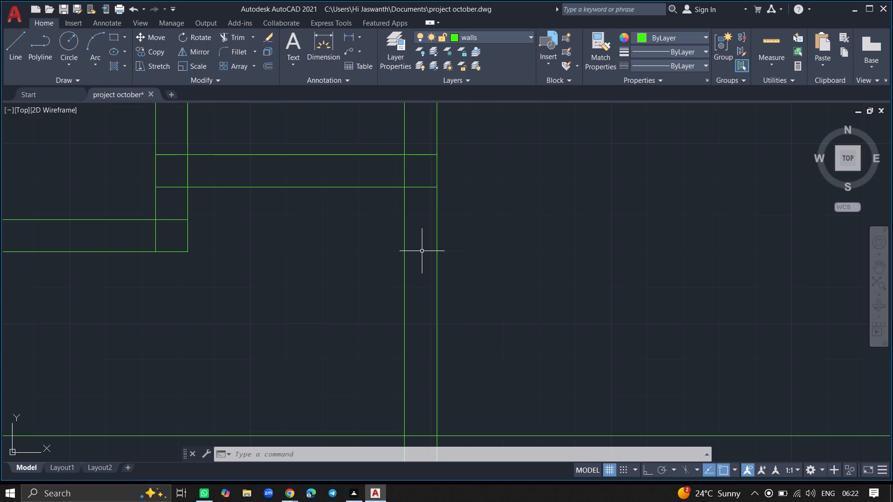
Offset the lower wall's outer line 12'9" downward to set the lower boundary of the next room.
{"action": "scroll", "coordinate": [333, 277], "scroll_direction": "down", "scroll_amount": 2, "text": "ctrl"}
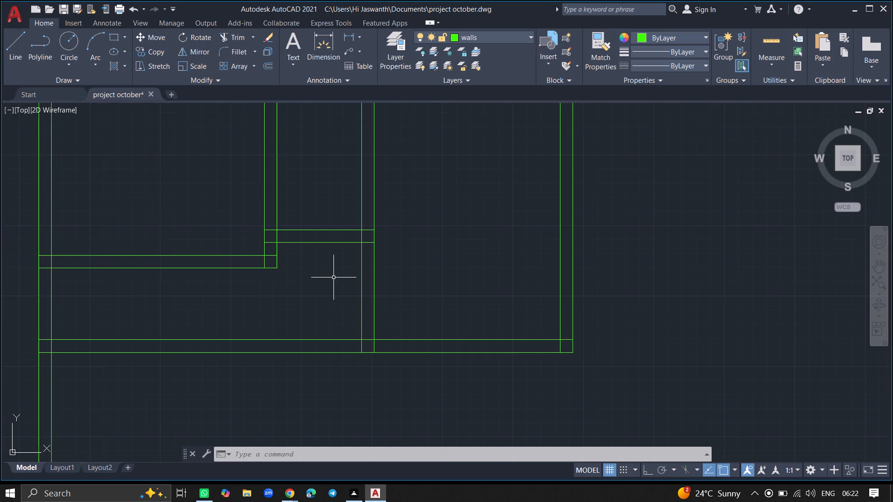
{"action": "scroll", "coordinate": [333, 277], "scroll_direction": "down", "scroll_amount": 3, "text": "ctrl"}
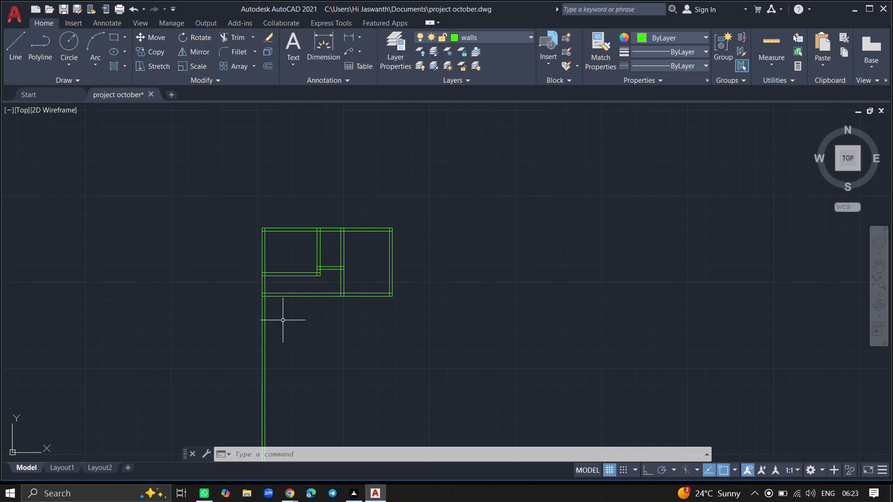
{"action": "scroll", "coordinate": [267, 319], "scroll_direction": "up", "scroll_amount": 1, "text": "ctrl"}
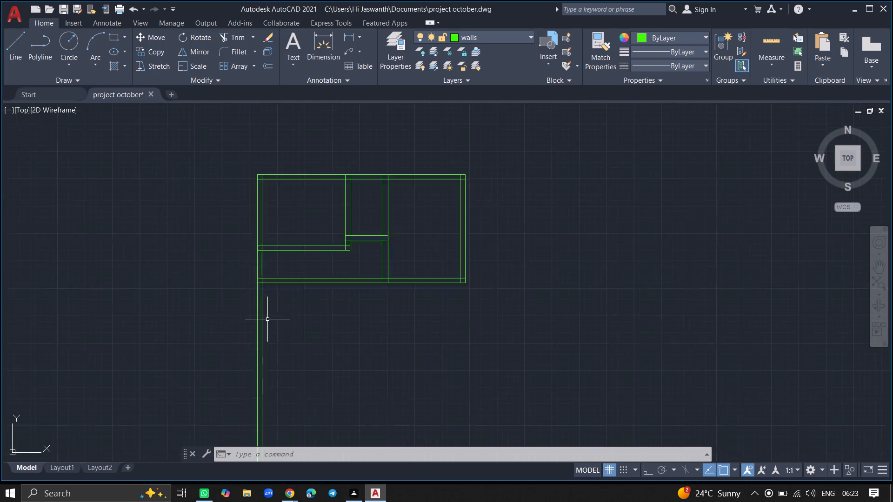
{"action": "scroll", "coordinate": [267, 319], "scroll_direction": "up", "scroll_amount": 1, "text": "ctrl"}
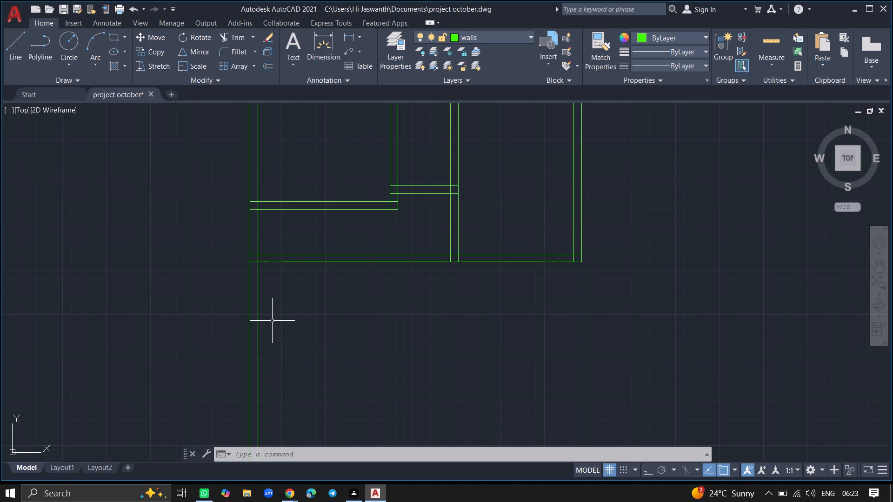
{"action": "type", "text": "offse"}
{"action": "key", "text": "t"}
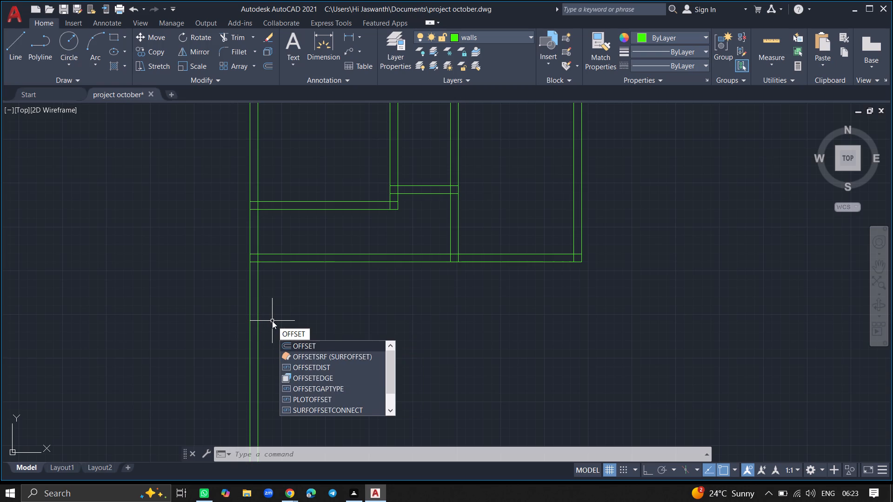
{"action": "key", "text": "Return"}
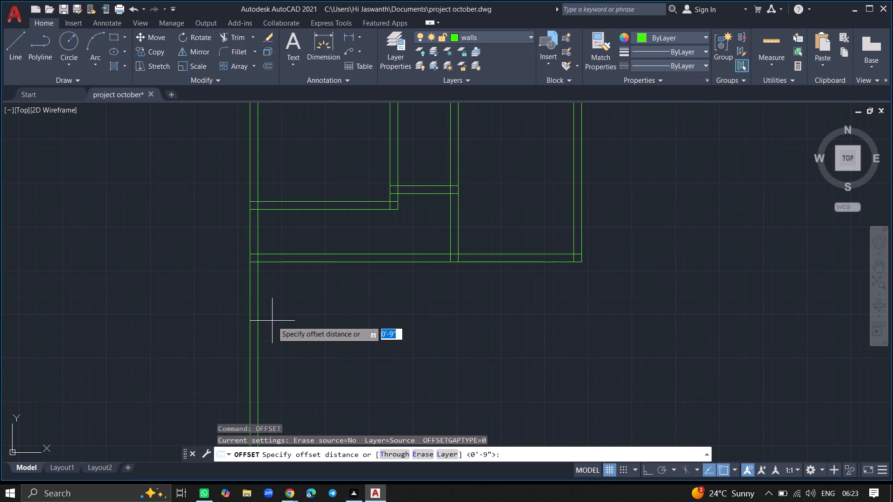
{"action": "type", "text": "12"}
{"action": "key", "text": "apostrophe"}
{"action": "key", "text": "9"}
{"action": "key", "text": "shift+quotedbl"}
{"action": "key", "text": "Return"}
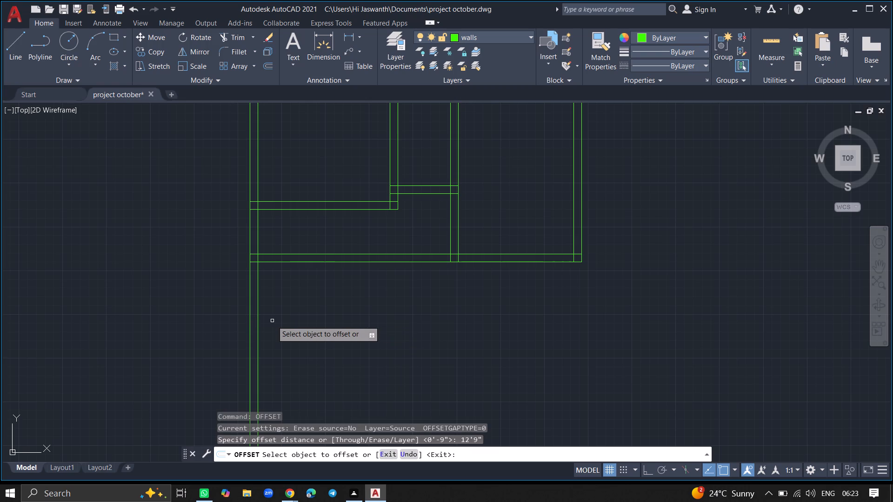
{"action": "left_click", "coordinate": [271, 263]}
{"action": "left_click", "coordinate": [287, 301]}
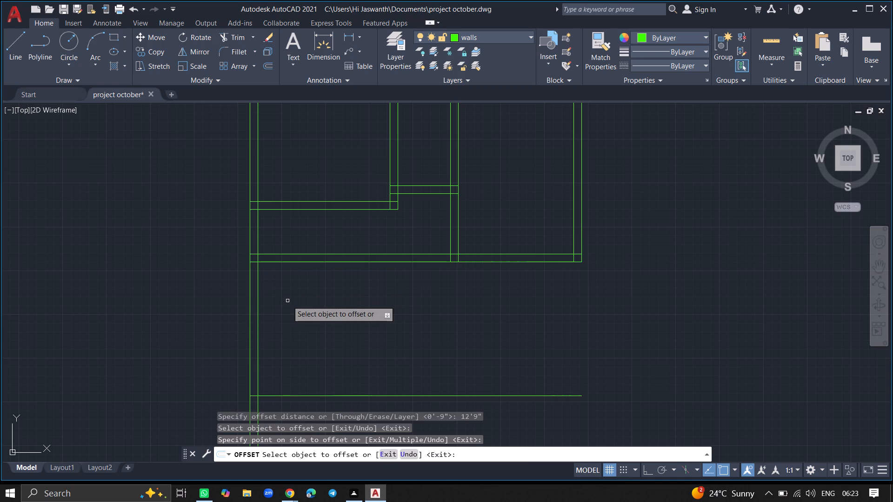
{"action": "key", "text": "Return"}
{"action": "scroll", "coordinate": [287, 301], "scroll_direction": "down", "scroll_amount": 2, "text": "ctrl"}
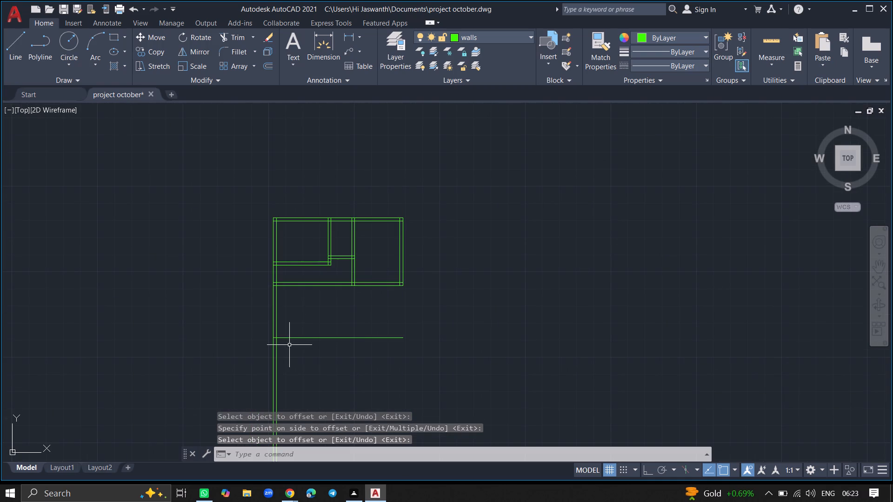
{"action": "scroll", "coordinate": [283, 338], "scroll_direction": "up", "scroll_amount": 3, "text": "ctrl"}
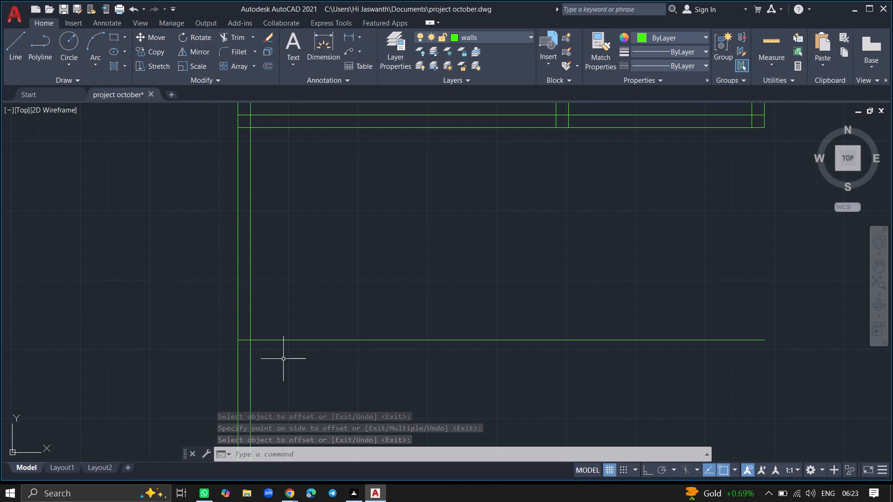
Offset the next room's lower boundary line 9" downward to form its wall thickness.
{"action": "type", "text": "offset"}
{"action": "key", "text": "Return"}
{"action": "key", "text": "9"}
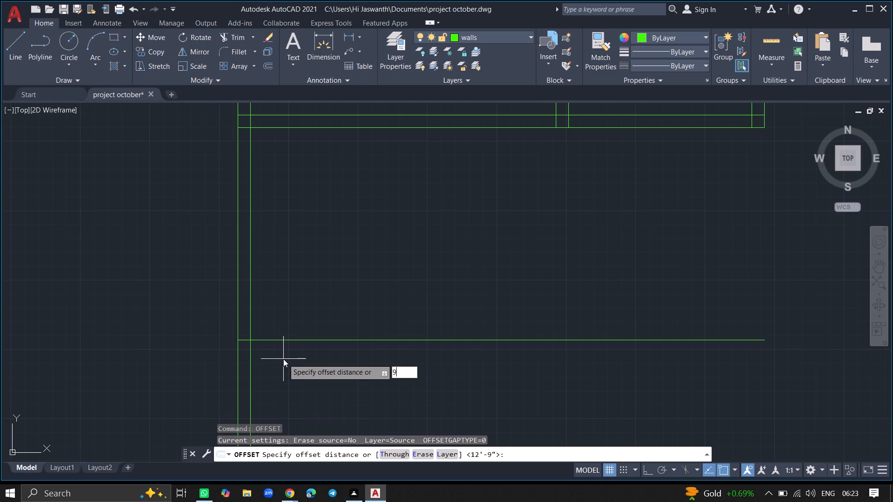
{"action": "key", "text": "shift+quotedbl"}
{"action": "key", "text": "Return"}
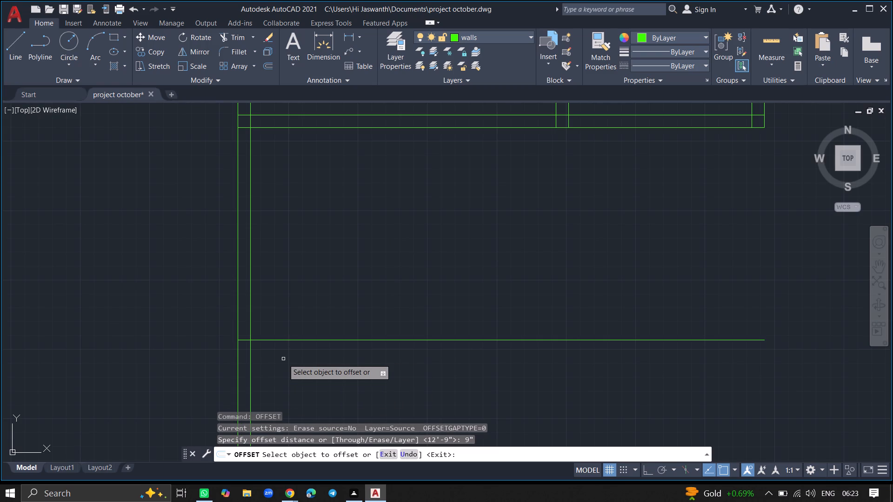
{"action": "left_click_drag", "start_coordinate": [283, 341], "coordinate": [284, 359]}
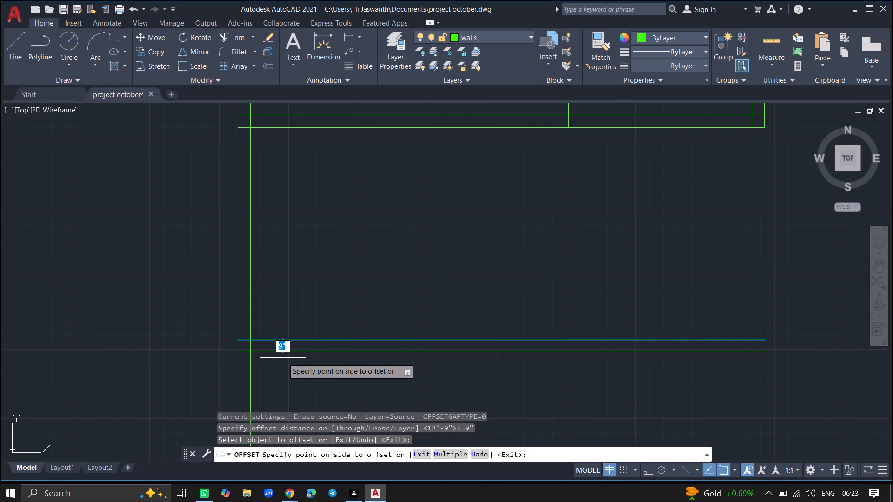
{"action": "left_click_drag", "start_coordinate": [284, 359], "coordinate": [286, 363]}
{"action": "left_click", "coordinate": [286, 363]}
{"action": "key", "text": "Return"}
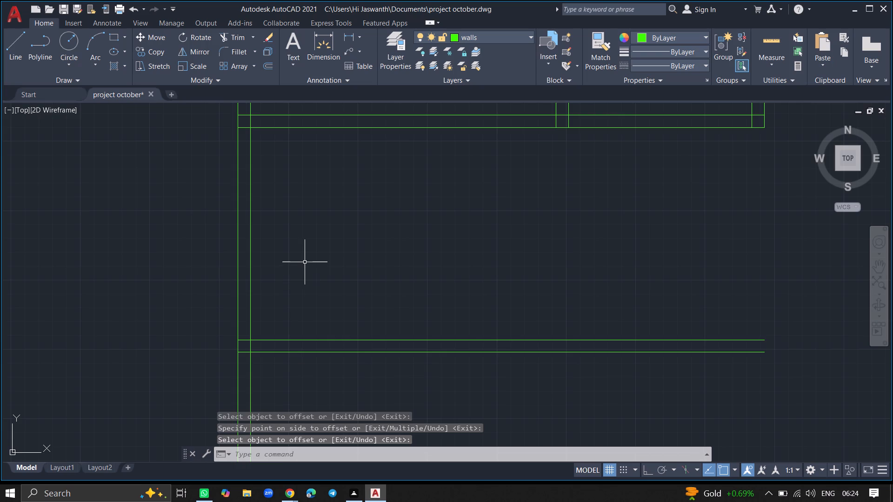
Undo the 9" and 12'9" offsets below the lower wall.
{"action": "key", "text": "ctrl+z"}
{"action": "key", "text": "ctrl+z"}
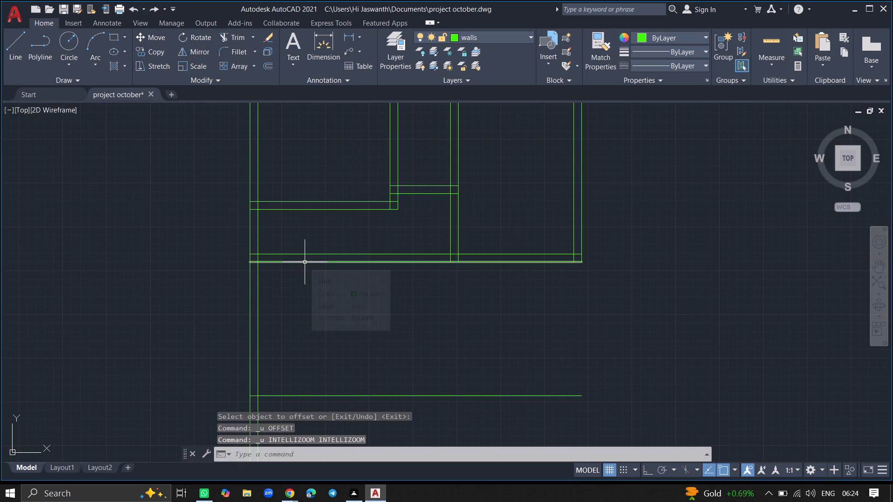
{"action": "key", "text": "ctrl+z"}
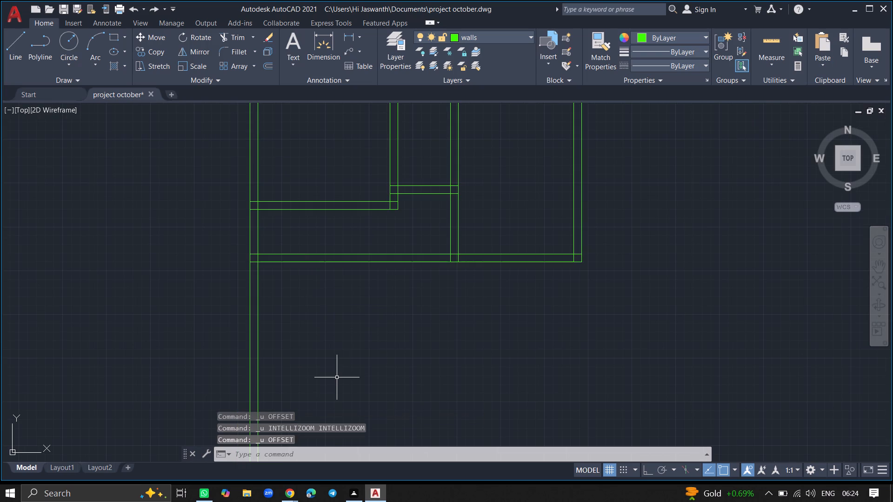
Offset the left outer wall's inner line 5' to the right to set the width of the next room.
{"action": "type", "text": "offset"}
{"action": "key", "text": "Return"}
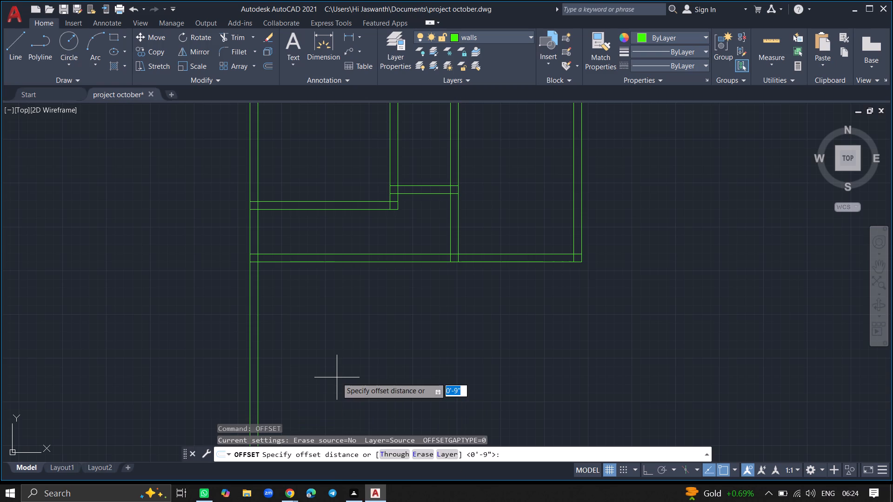
{"action": "type", "text": "5'"}
{"action": "key", "text": "Return"}
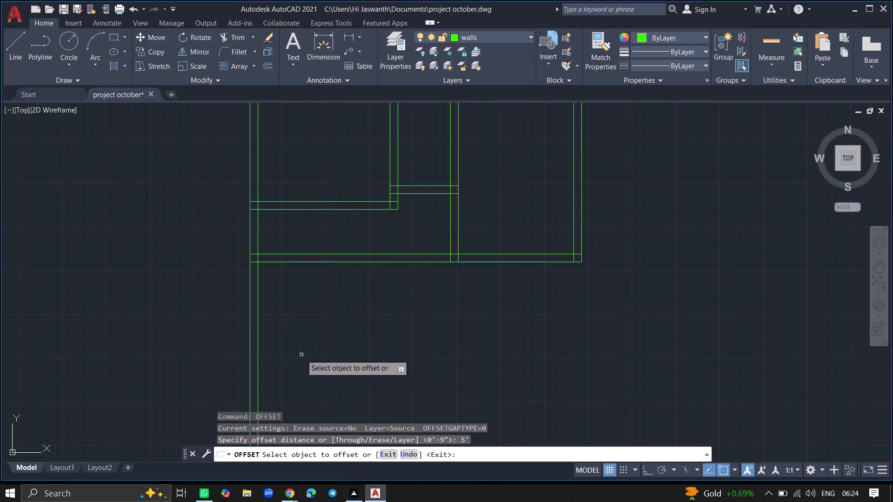
{"action": "left_click", "coordinate": [259, 348]}
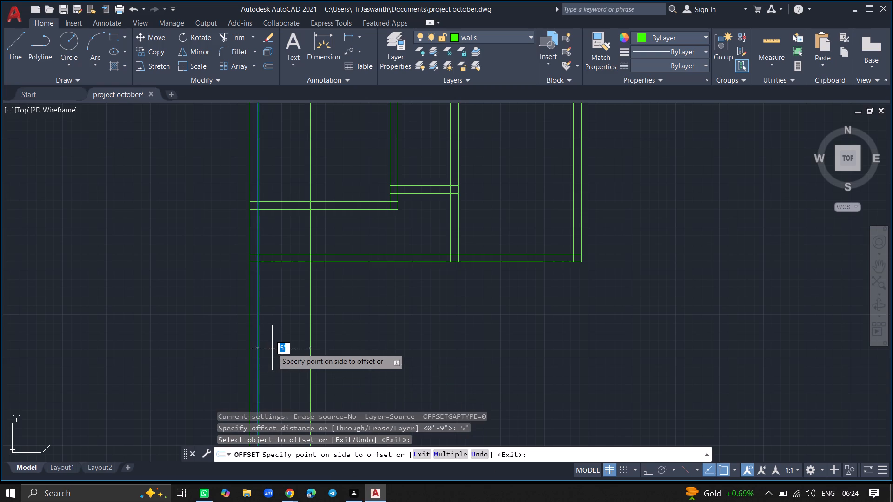
{"action": "left_click", "coordinate": [275, 348]}
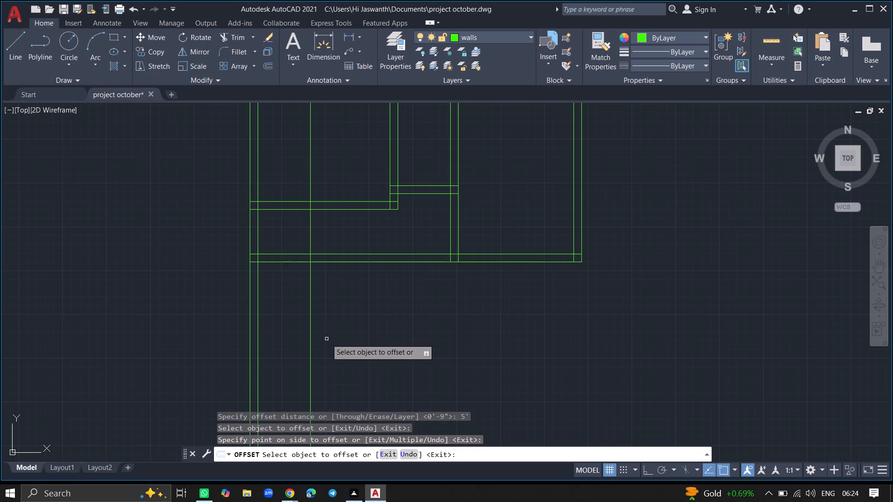
{"action": "key", "text": "Return"}
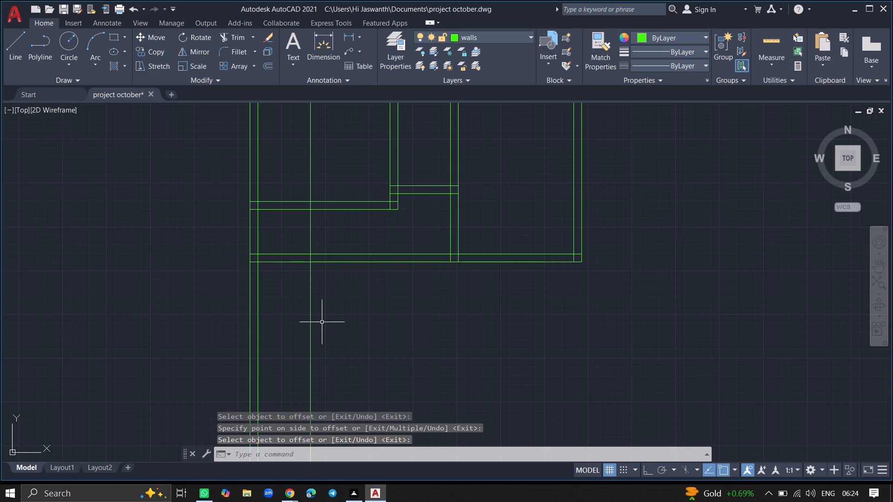
Offset the new vertical line 9" to the right to form the wall thickness.
{"action": "type", "text": "offset"}
{"action": "key", "text": "Return"}
{"action": "key", "text": "9"}
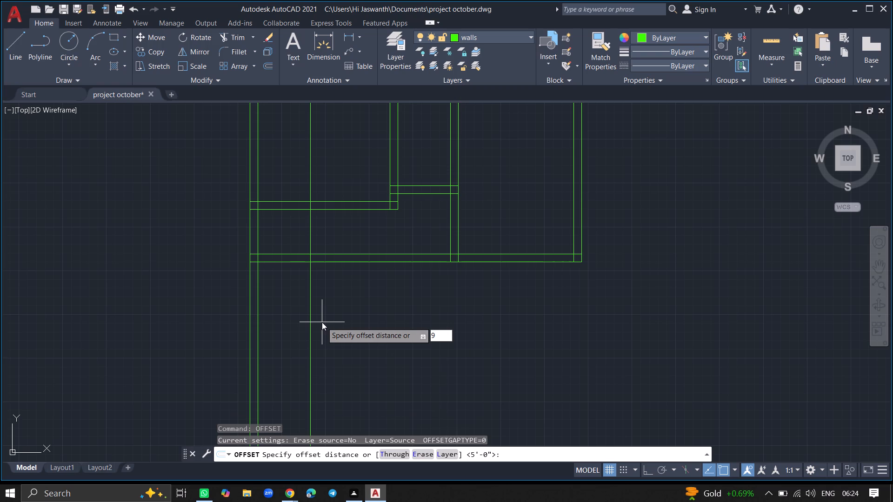
{"action": "key", "text": "shift+quotedbl"}
{"action": "key", "text": "Return"}
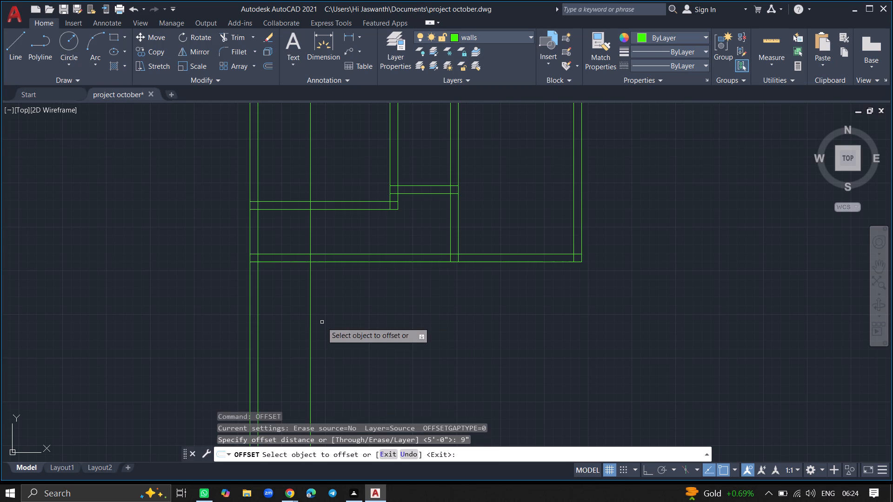
{"action": "left_click", "coordinate": [310, 320]}
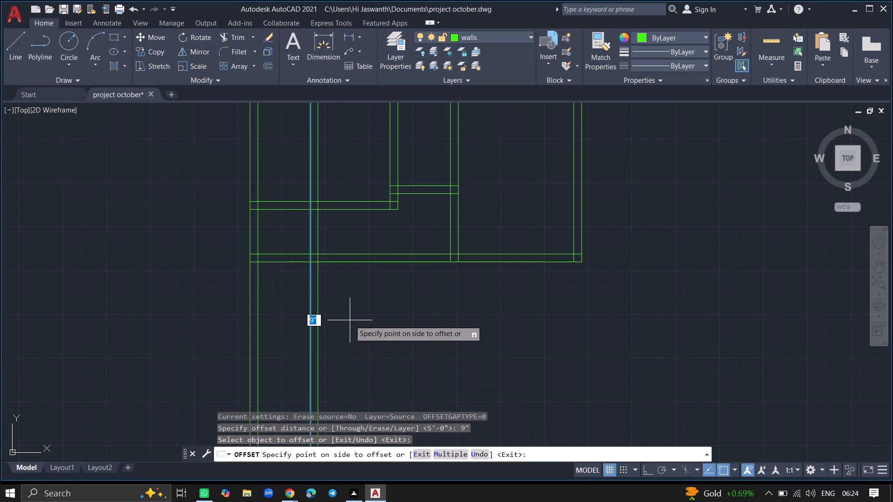
{"action": "left_click", "coordinate": [350, 320]}
{"action": "key", "text": "Return"}
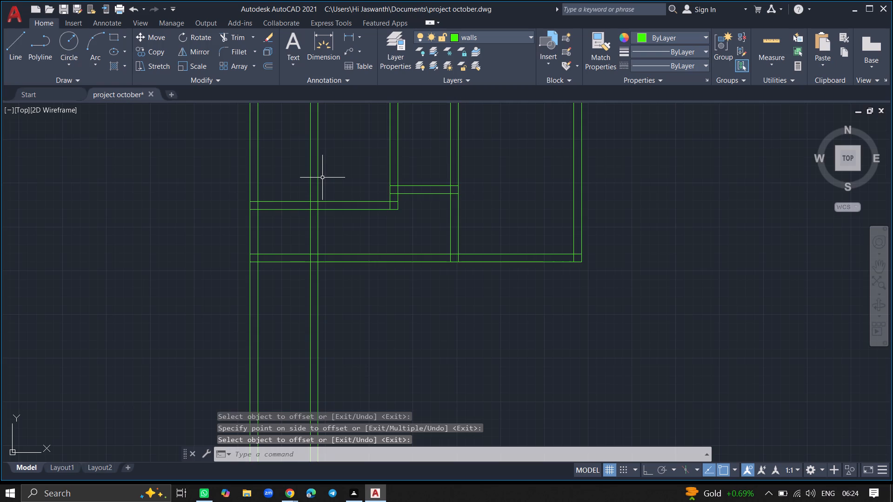
Save the drawing.
{"action": "scroll", "coordinate": [322, 178], "scroll_direction": "down", "scroll_amount": 2, "text": "ctrl"}
{"action": "key", "text": "ctrl+s"}
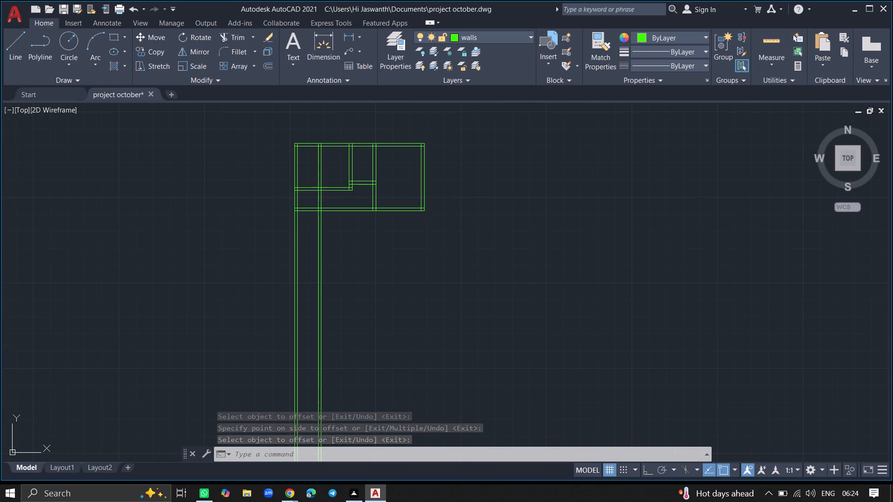
{"action": "key", "text": "ctrl+s"}
Trim both lines of the new vertical wall where they cross the first room and its top wall.
{"action": "scroll", "coordinate": [322, 178], "scroll_direction": "up", "scroll_amount": 3, "text": "ctrl"}
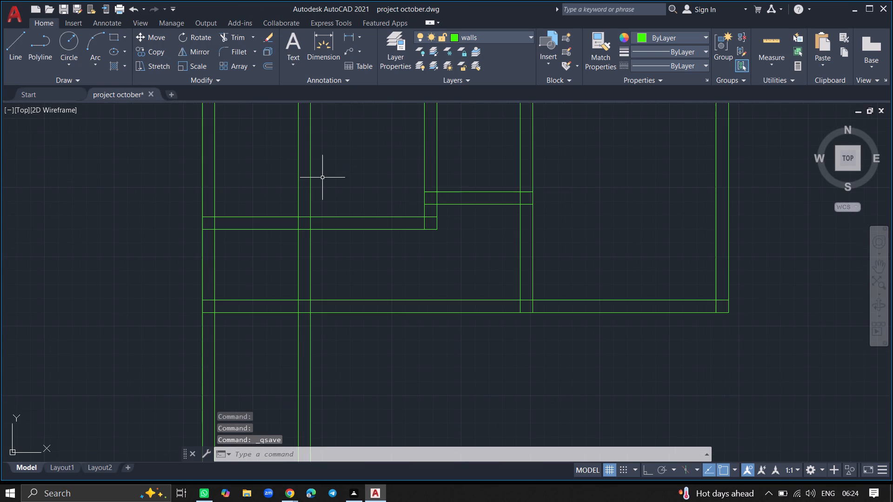
{"action": "scroll", "coordinate": [322, 178], "scroll_direction": "down", "scroll_amount": 2, "text": "ctrl"}
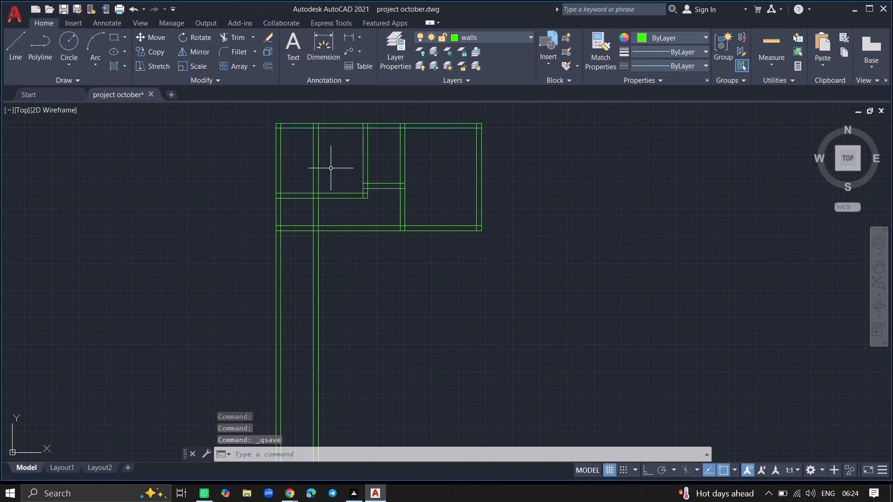
{"action": "type", "text": "trim"}
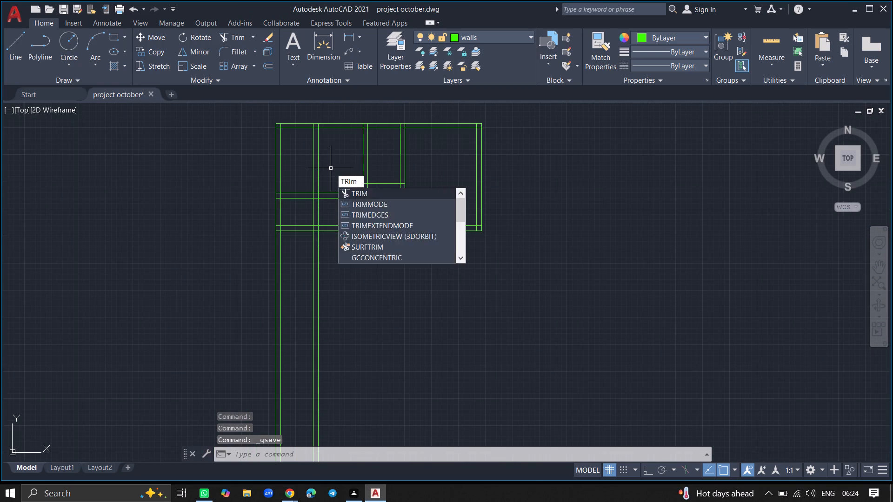
{"action": "key", "text": "Return"}
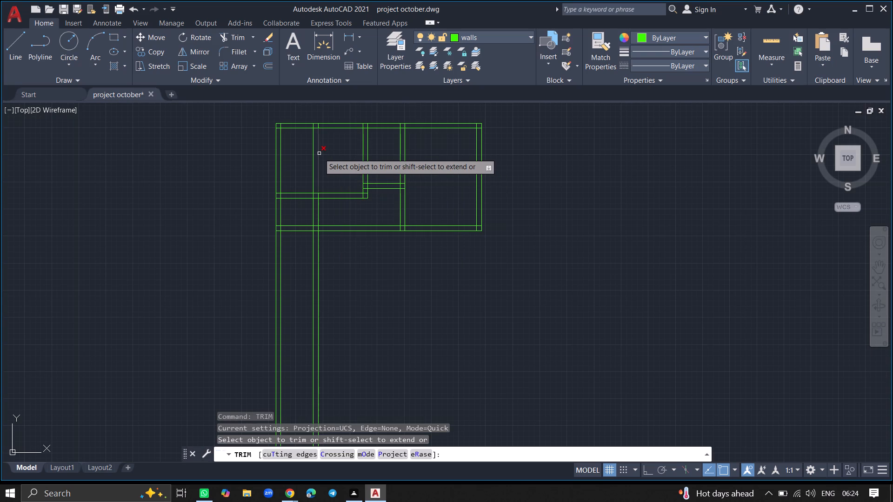
{"action": "left_click", "coordinate": [319, 153]}
{"action": "left_click", "coordinate": [313, 153]}
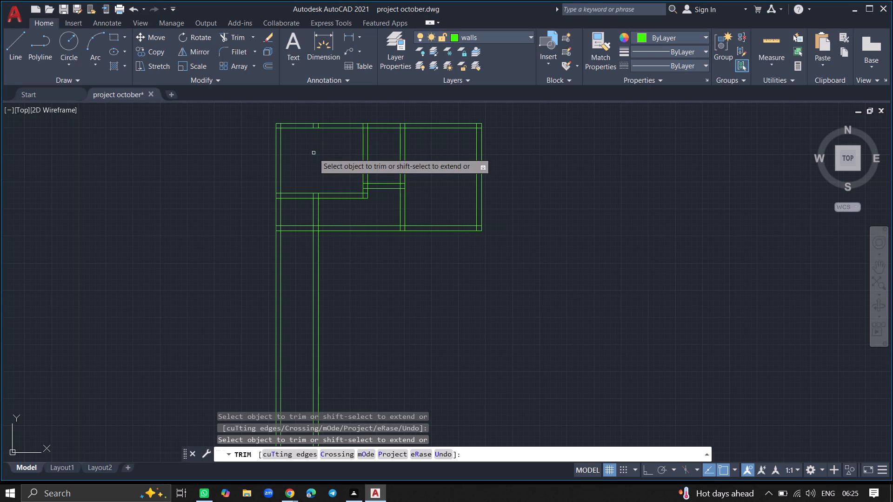
{"action": "scroll", "coordinate": [317, 113], "scroll_direction": "up", "scroll_amount": 5, "text": "ctrl"}
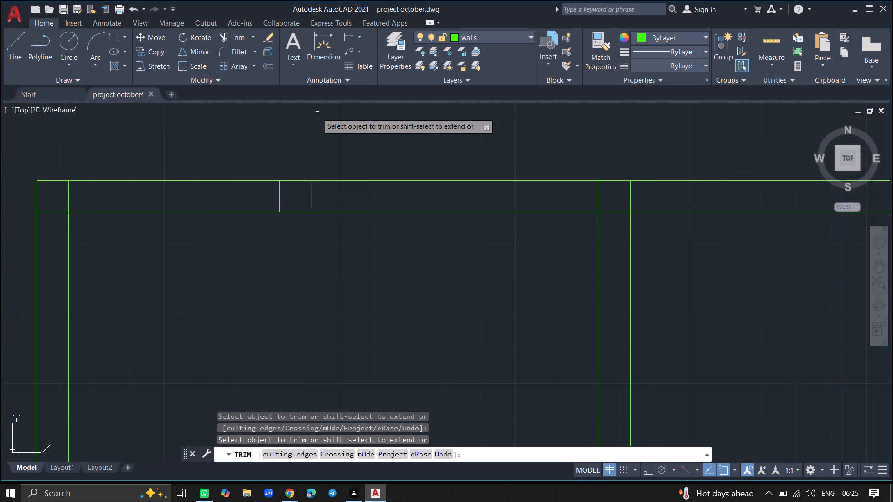
{"action": "left_click", "coordinate": [311, 195]}
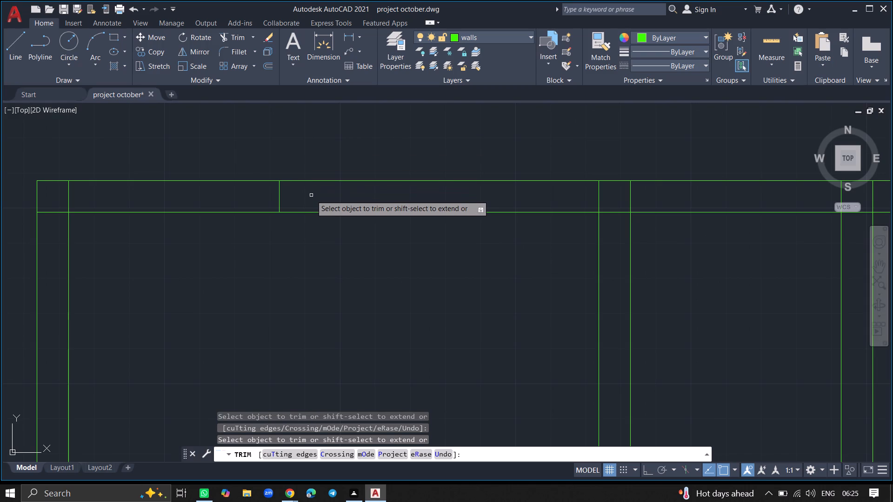
{"action": "left_click", "coordinate": [280, 195]}
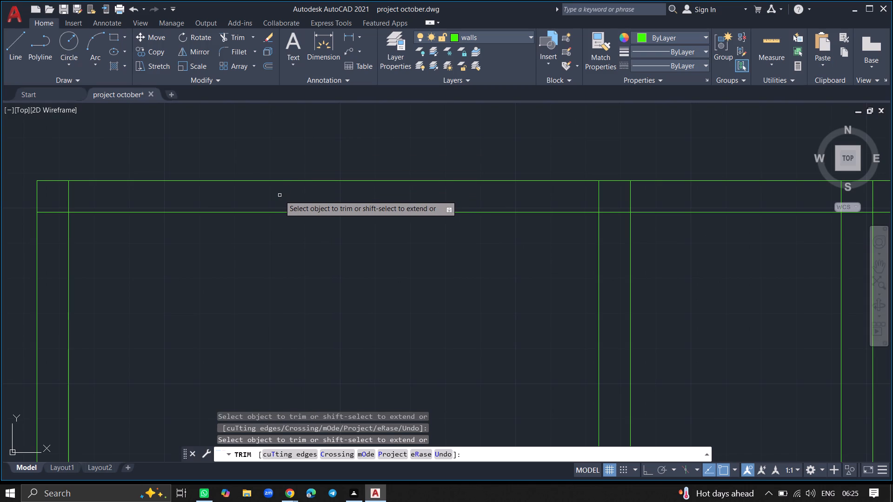
Trim both new vertical wall lines within the first room's lower wall and the space below it, down to the lower wall's inner line.
{"action": "scroll", "coordinate": [280, 195], "scroll_direction": "down", "scroll_amount": 3, "text": "ctrl"}
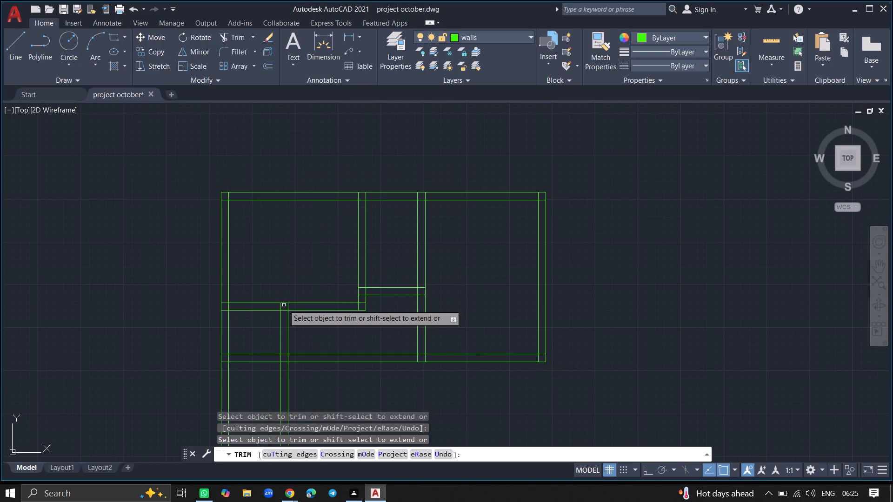
{"action": "left_click", "coordinate": [287, 306]}
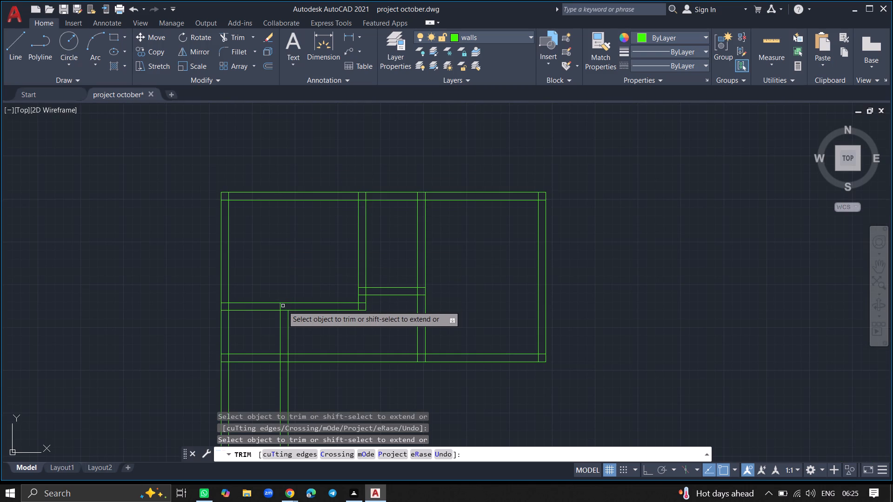
{"action": "left_click", "coordinate": [281, 306]}
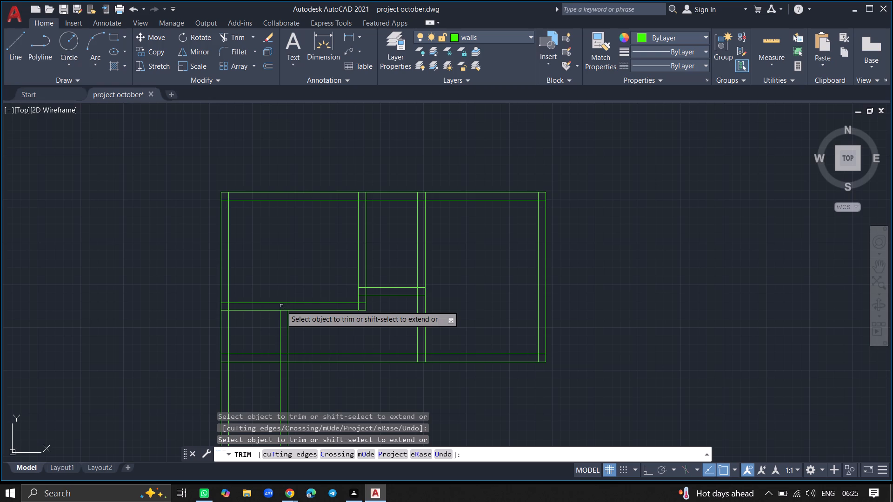
{"action": "left_click", "coordinate": [280, 317]}
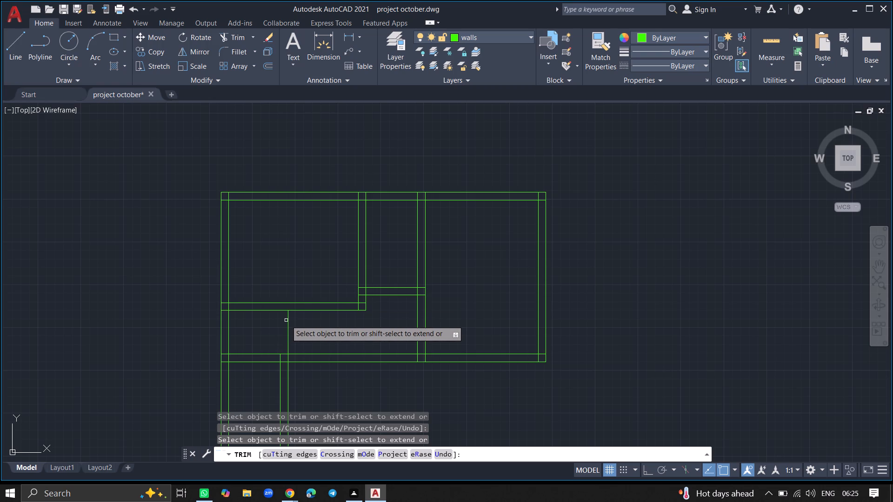
{"action": "left_click", "coordinate": [287, 320]}
{"action": "key", "text": "Return"}
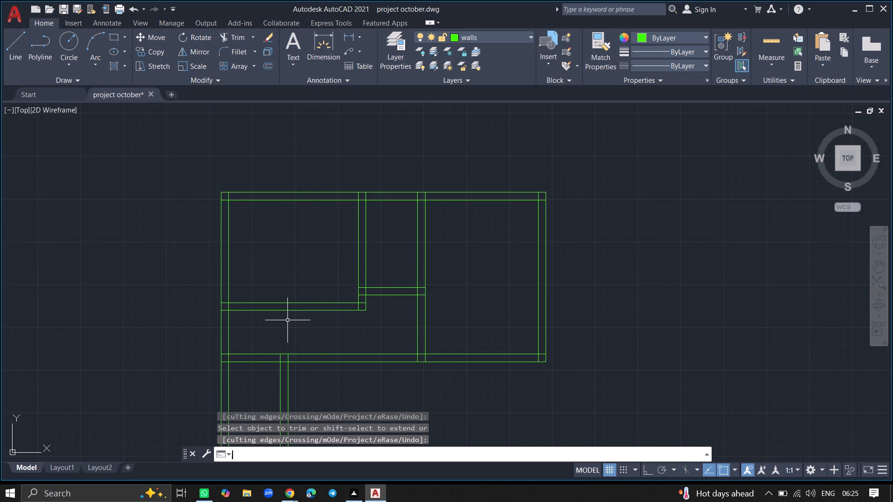
{"action": "scroll", "coordinate": [287, 320], "scroll_direction": "down", "scroll_amount": 5, "text": "ctrl"}
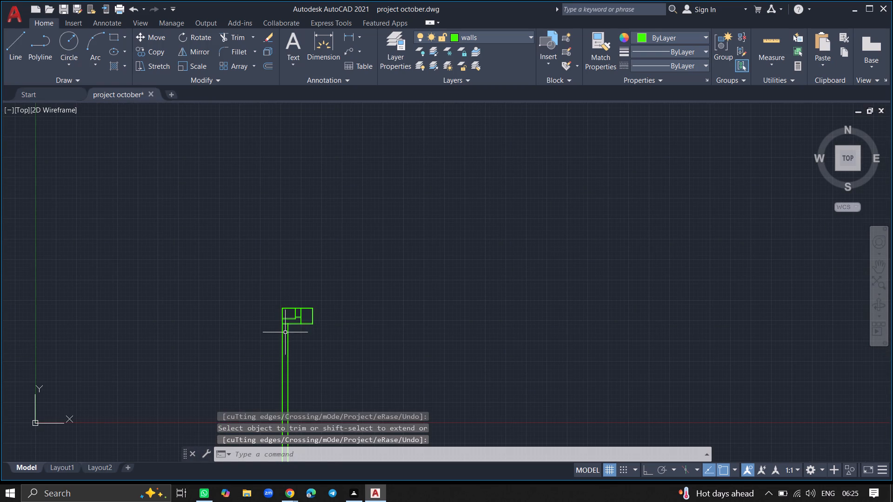
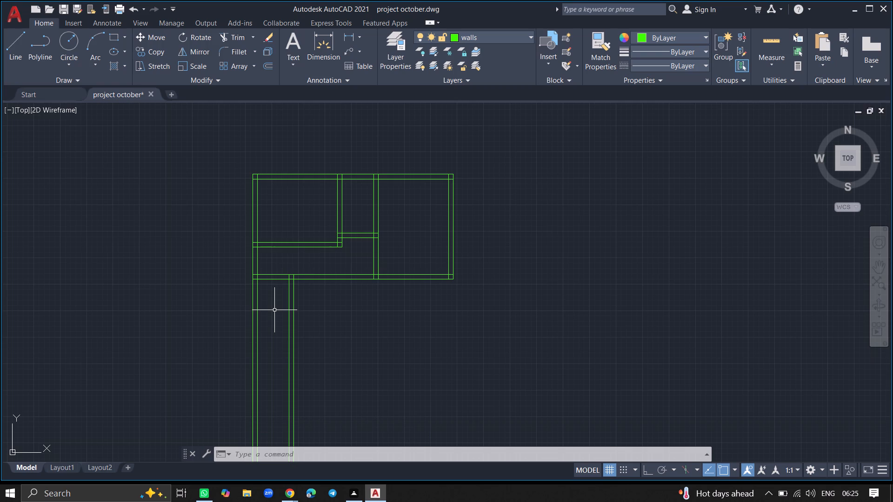
Offset the outer line of the upper block's bottom wall 10' downward.
{"action": "key", "text": "o"}
{"action": "type", "text": "ff"}
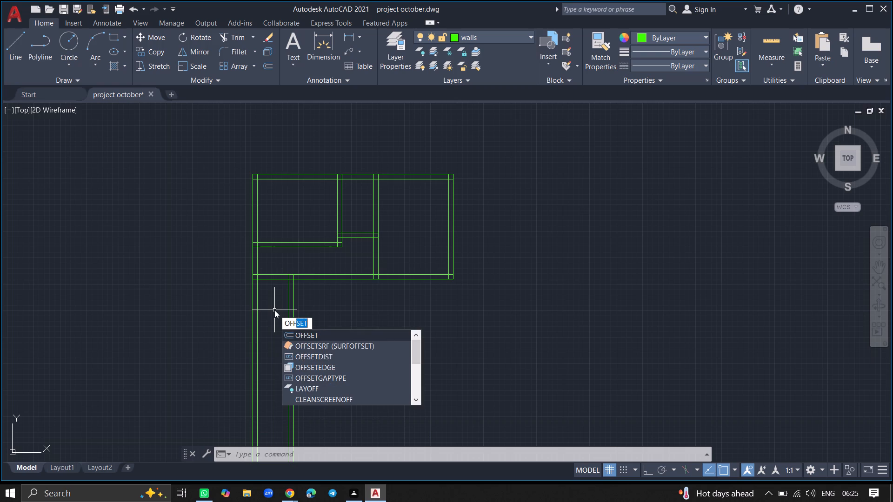
{"action": "left_click", "coordinate": [296, 334]}
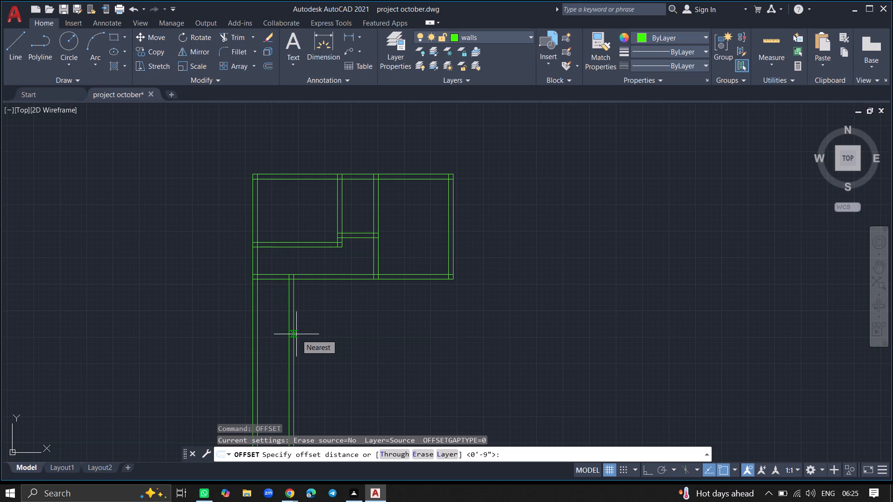
{"action": "type", "text": "10"}
{"action": "key", "text": "apostrophe"}
{"action": "key", "text": "Return"}
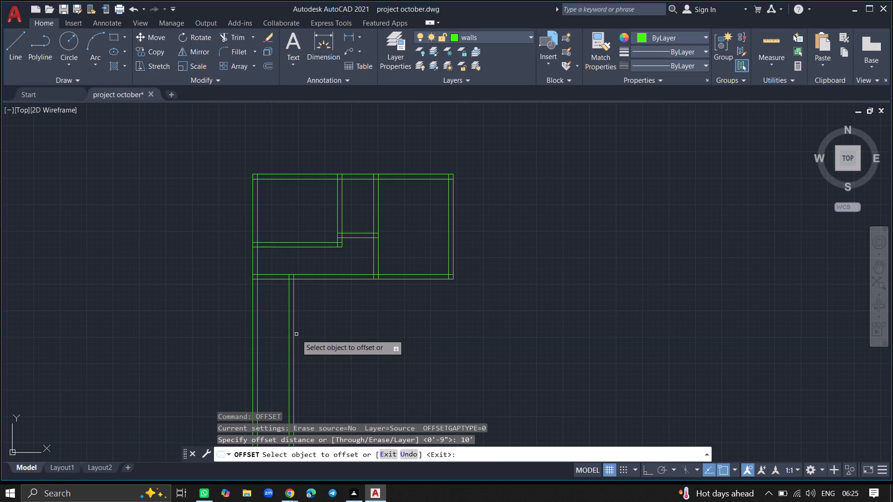
{"action": "left_click", "coordinate": [276, 279]}
{"action": "left_click", "coordinate": [273, 312]}
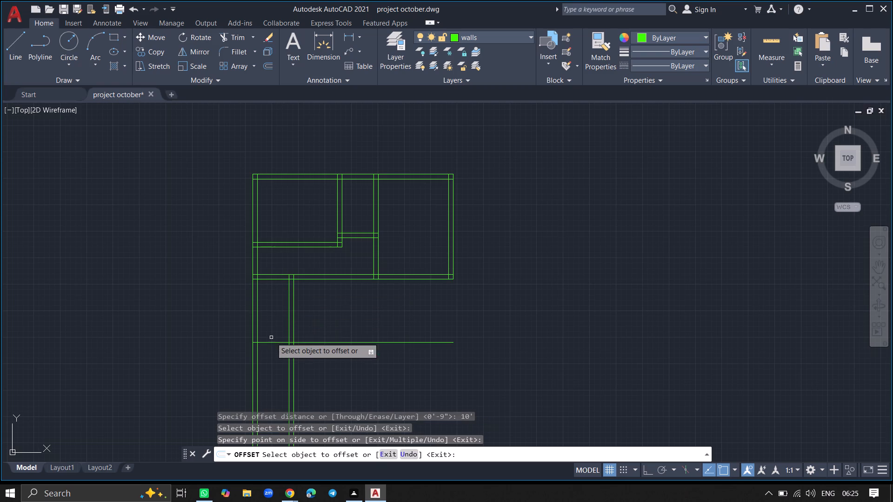
{"action": "scroll", "coordinate": [271, 348], "scroll_direction": "up", "scroll_amount": 2, "text": "ctrl"}
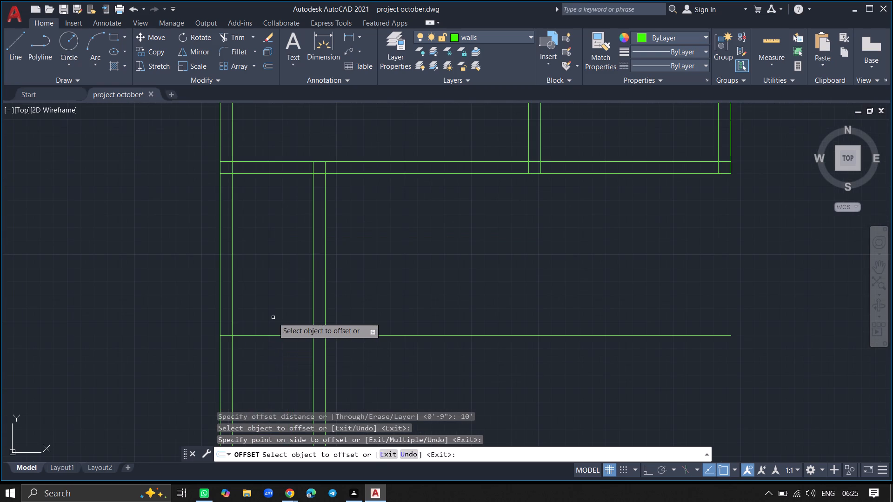
{"action": "key", "text": "Return"}
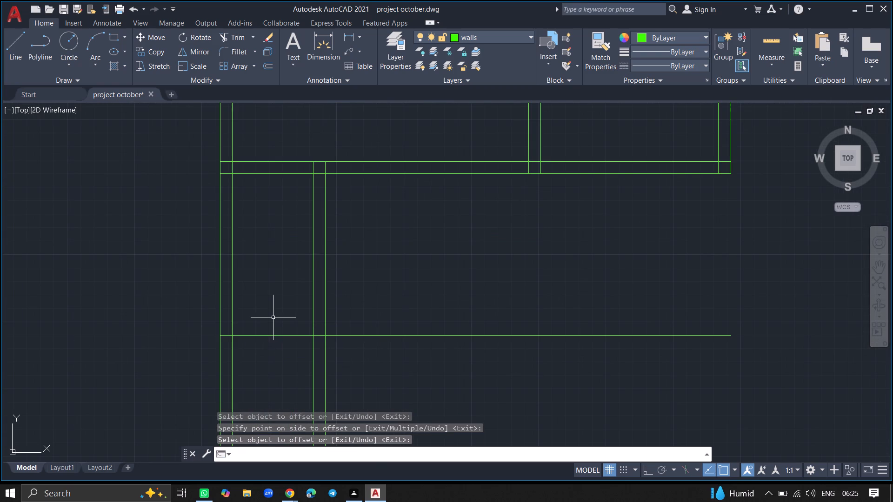
Offset the new horizontal line 9" downward to form the wall thickness.
{"action": "key", "text": "o"}
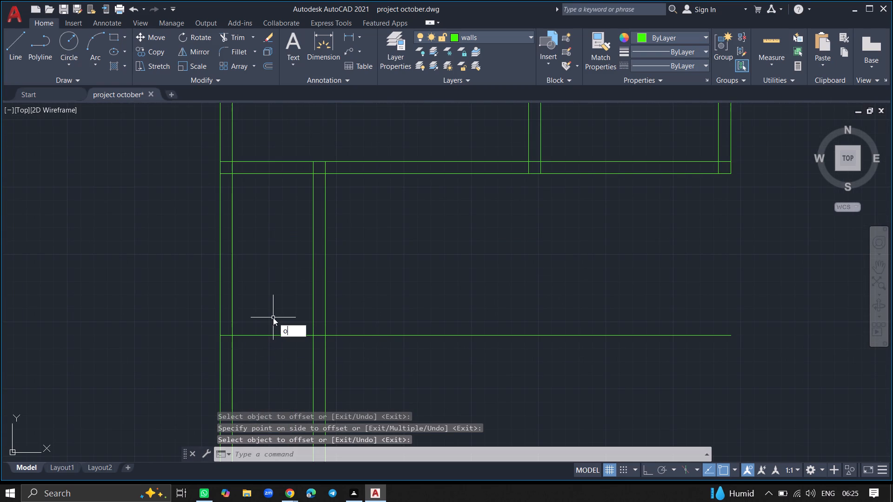
{"action": "left_click", "coordinate": [292, 339]}
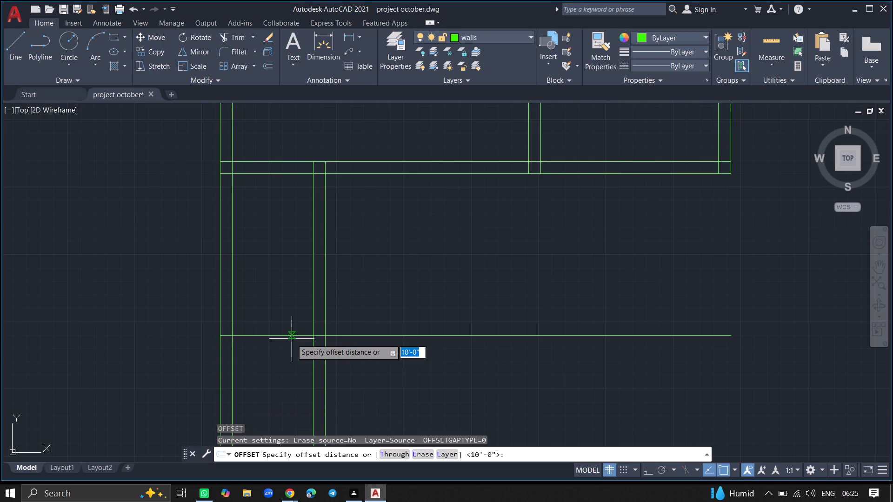
{"action": "key", "text": "9"}
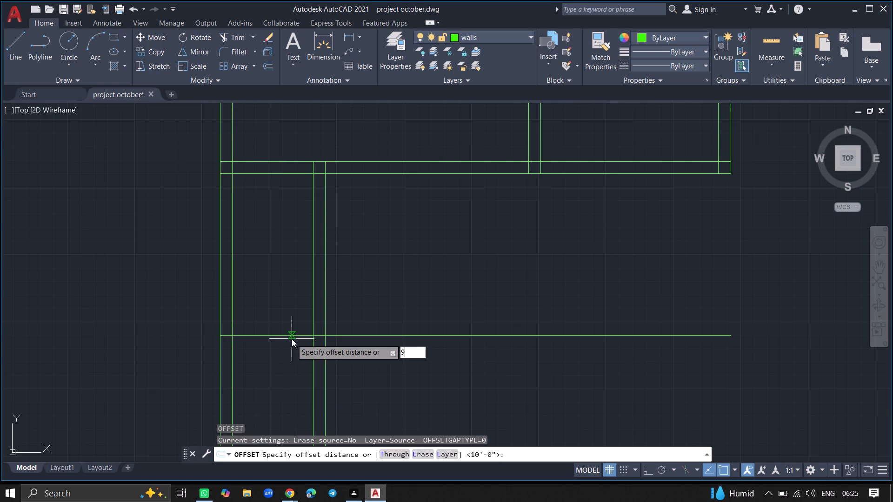
{"action": "key", "text": "shift+quotedbl"}
{"action": "key", "text": "Return"}
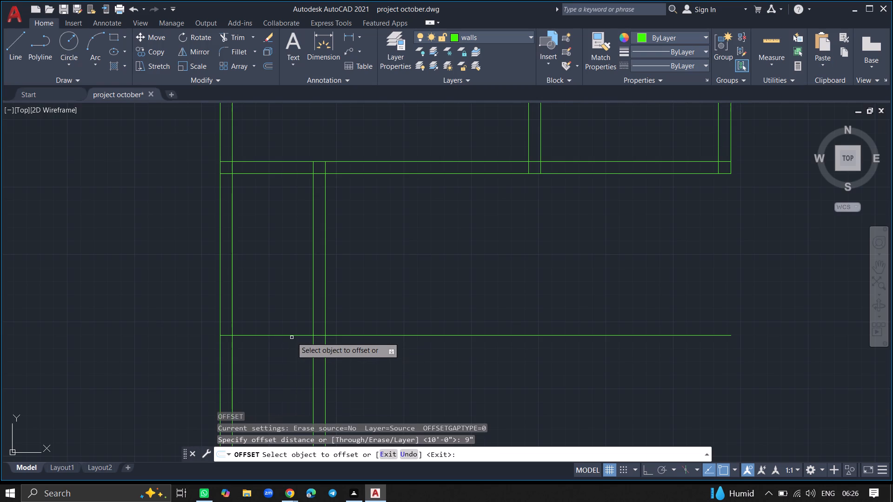
{"action": "left_click_drag", "start_coordinate": [292, 335], "coordinate": [294, 348]}
{"action": "left_click", "coordinate": [294, 348]}
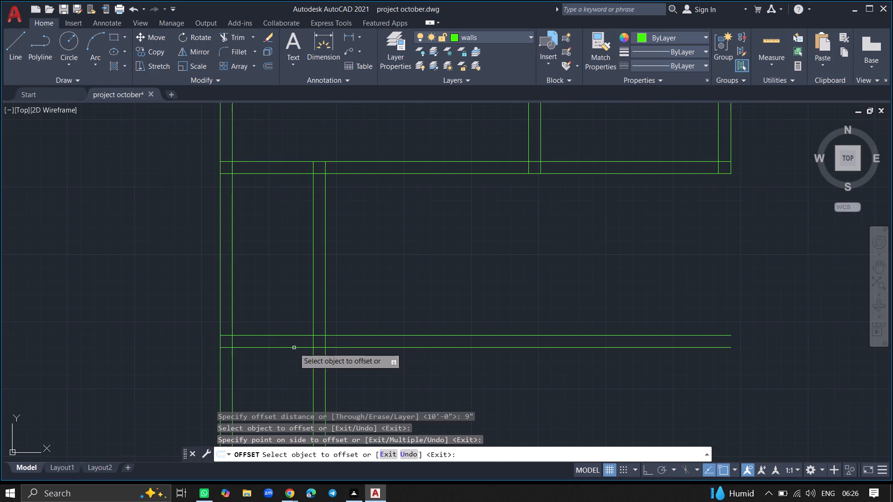
{"action": "key", "text": "Return"}
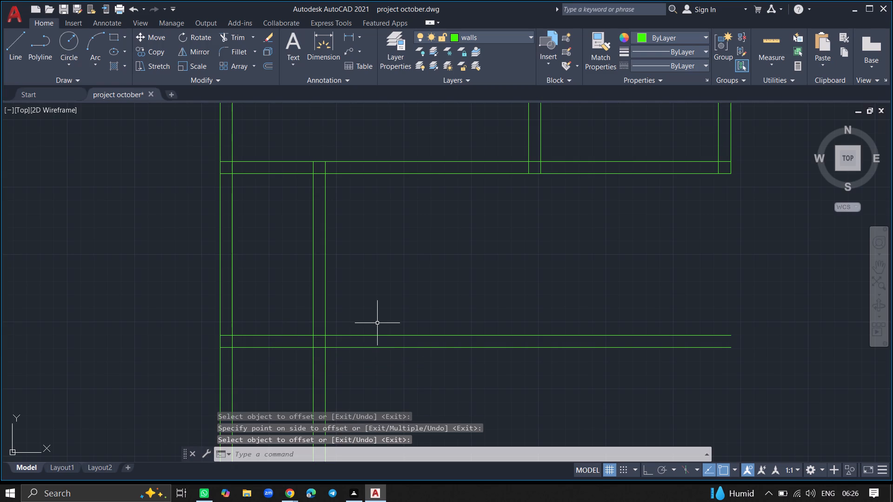
Trim both lines of the new horizontal wall where they run past the short vertical wall on the narrow room's right side.
{"action": "type", "text": "trim"}
{"action": "key", "text": "Return"}
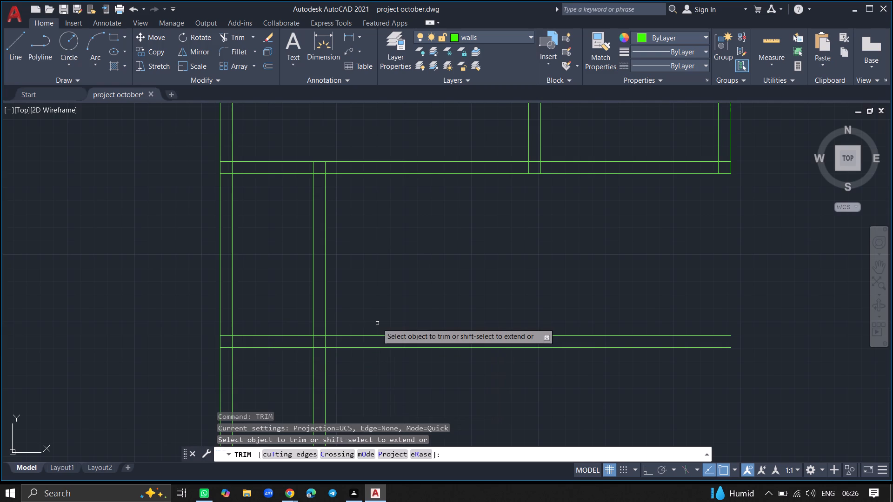
{"action": "left_click", "coordinate": [370, 336]}
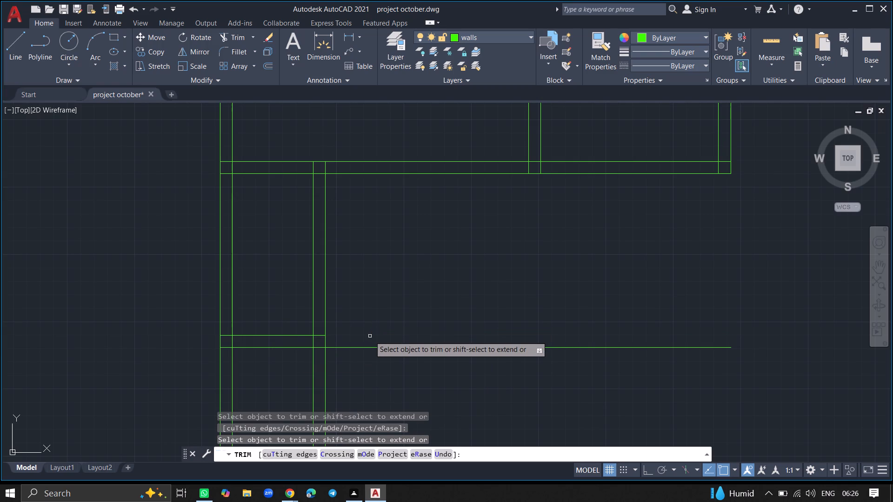
{"action": "left_click", "coordinate": [370, 348]}
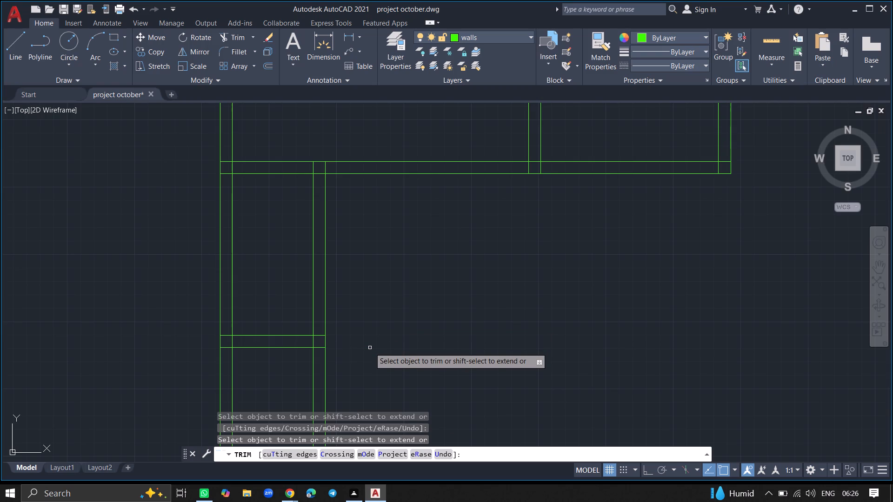
{"action": "key", "text": "Return"}
{"action": "scroll", "coordinate": [370, 348], "scroll_direction": "down", "scroll_amount": 4, "text": "ctrl"}
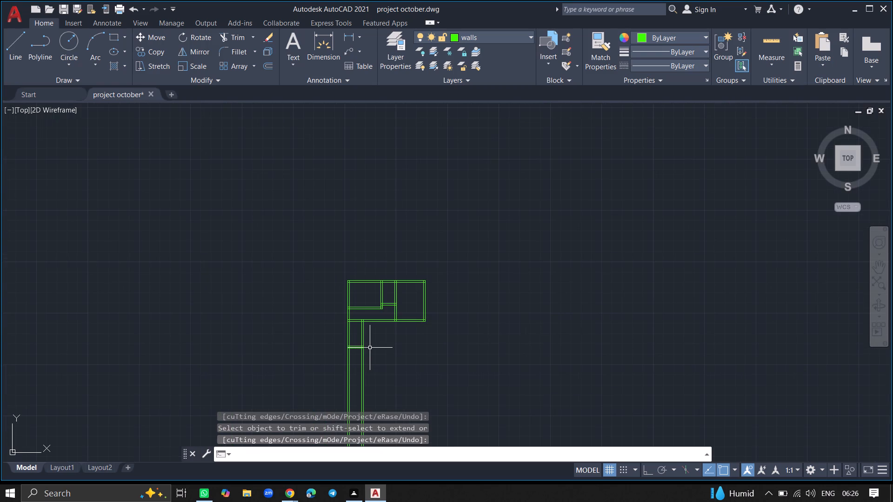
{"action": "scroll", "coordinate": [357, 366], "scroll_direction": "up", "scroll_amount": 2, "text": "ctrl"}
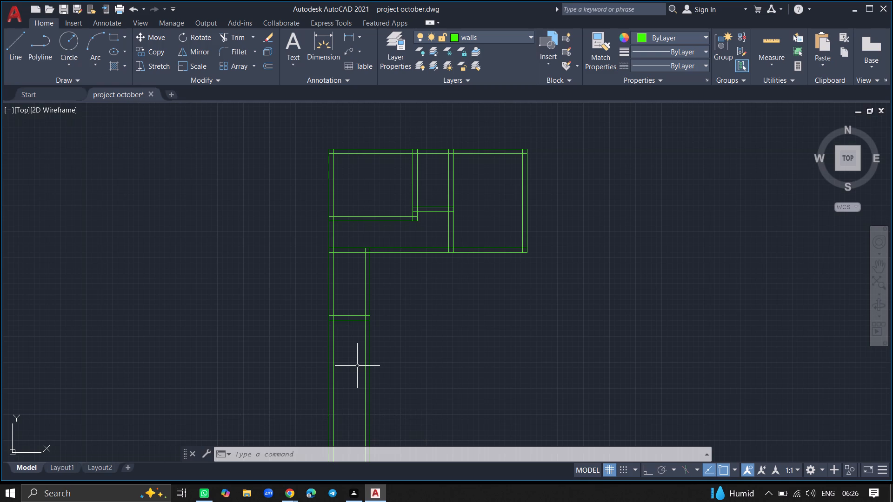
Trim both lines of the narrow room's right wall below the new horizontal wall.
{"action": "type", "text": "trim"}
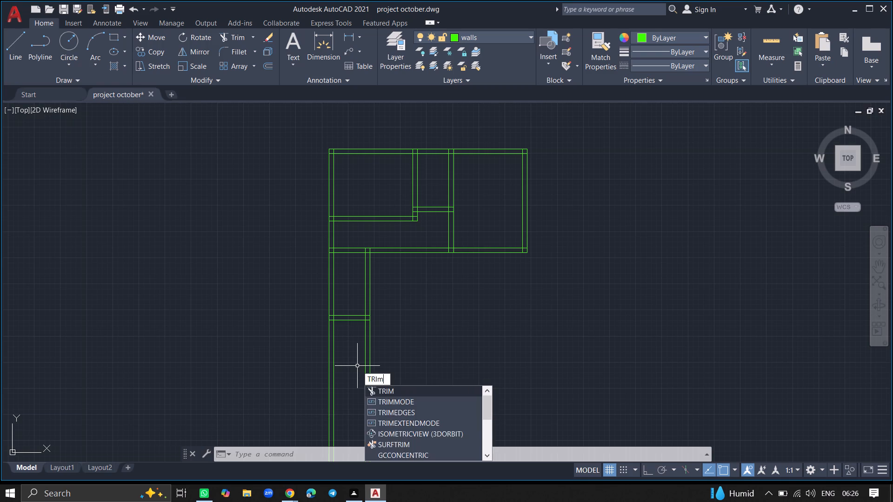
{"action": "key", "text": "Return"}
{"action": "scroll", "coordinate": [357, 366], "scroll_direction": "up", "scroll_amount": 3, "text": "ctrl"}
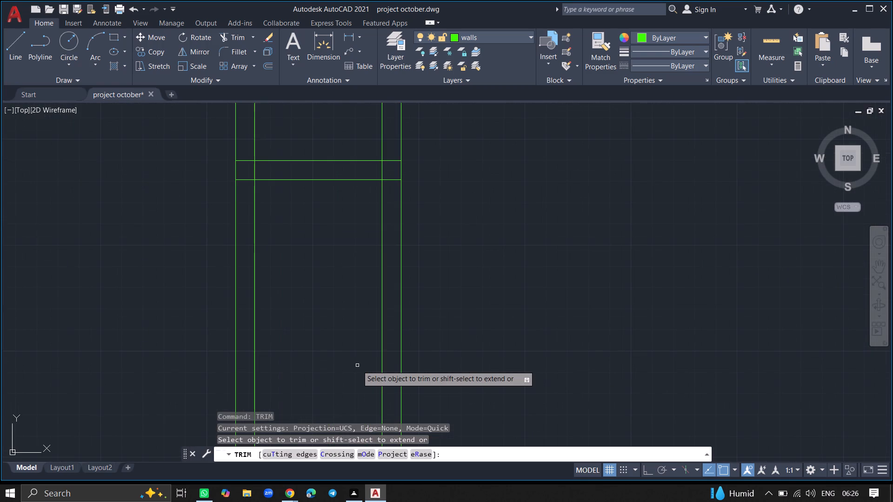
{"action": "left_click", "coordinate": [381, 357]}
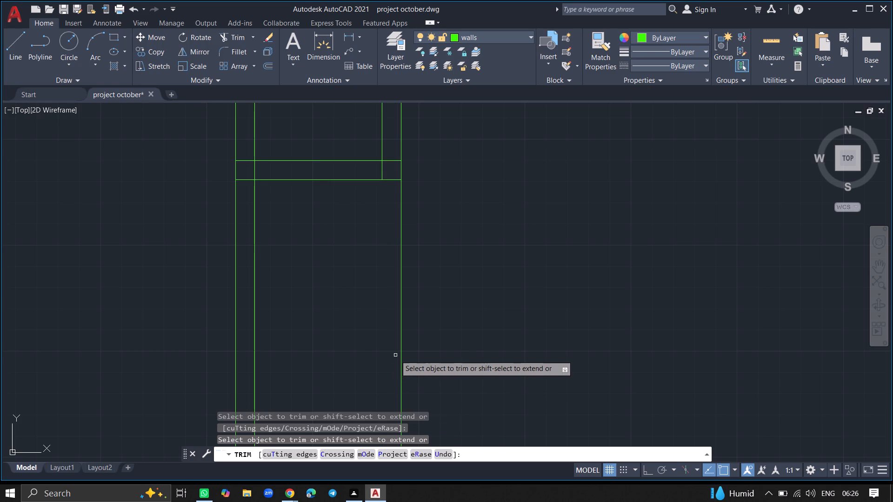
{"action": "left_click", "coordinate": [400, 357]}
{"action": "key", "text": "Return"}
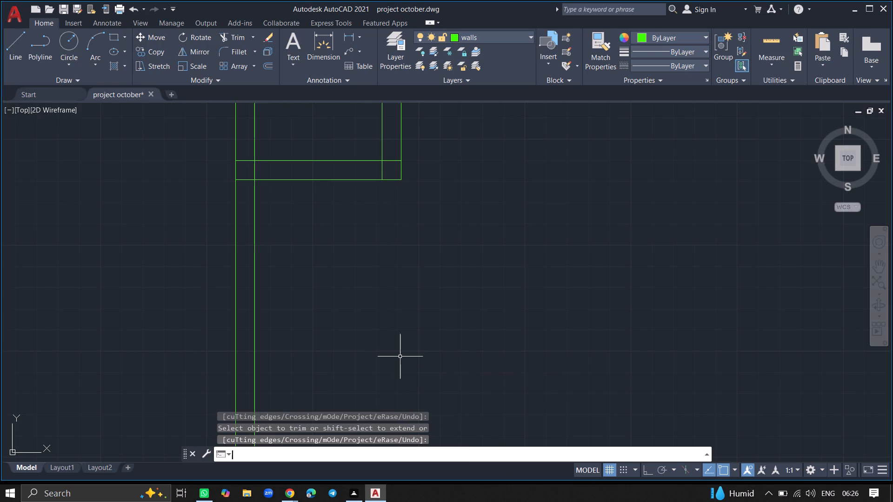
{"action": "scroll", "coordinate": [401, 357], "scroll_direction": "down", "scroll_amount": 5, "text": "ctrl"}
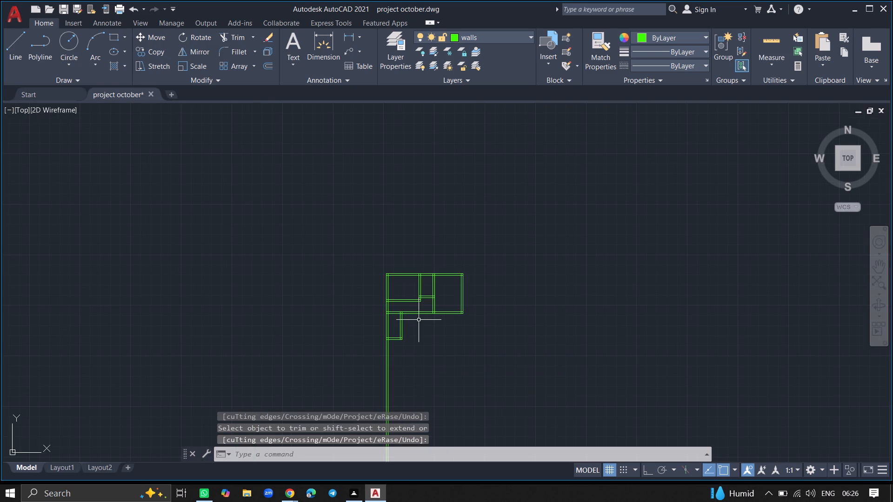
{"action": "scroll", "coordinate": [419, 320], "scroll_direction": "up", "scroll_amount": 3, "text": "ctrl"}
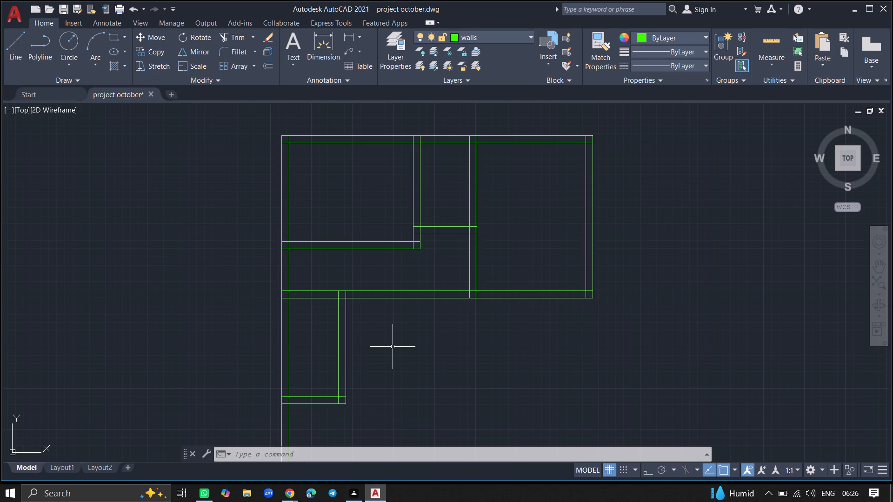
Offset the outer line of the narrow room's right wall 12'9" to the right.
{"action": "type", "text": "offset"}
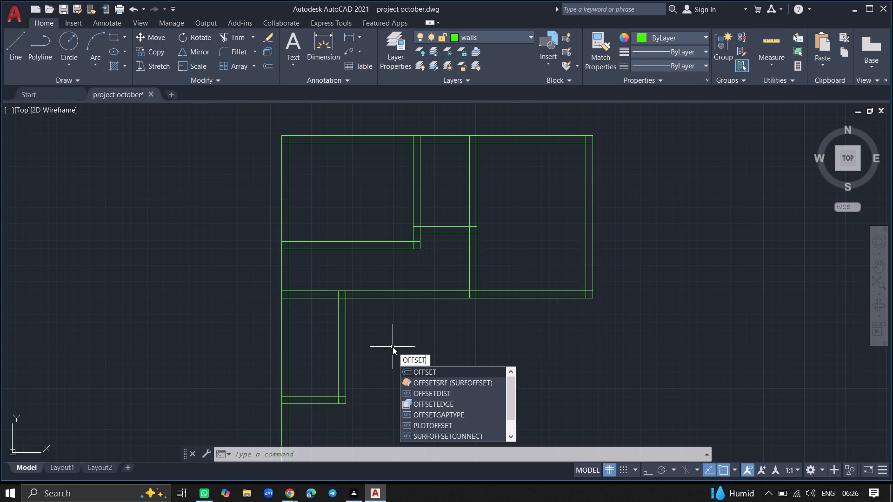
{"action": "key", "text": "Return"}
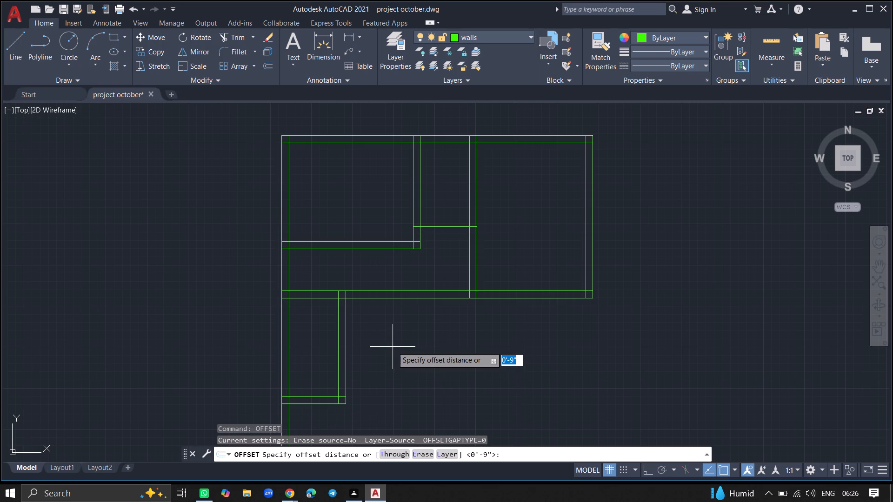
{"action": "type", "text": "12"}
{"action": "type", "text": "'9"}
{"action": "key", "text": "shift+quotedbl"}
{"action": "key", "text": "Return"}
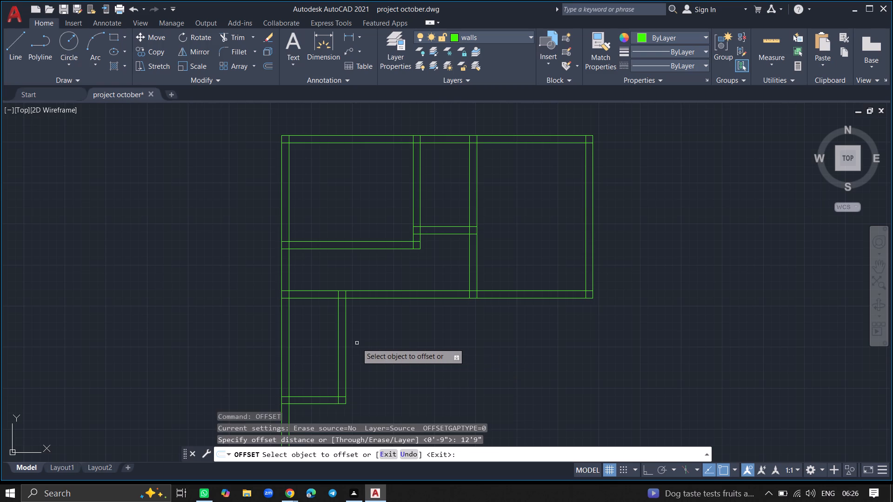
{"action": "left_click", "coordinate": [345, 346]}
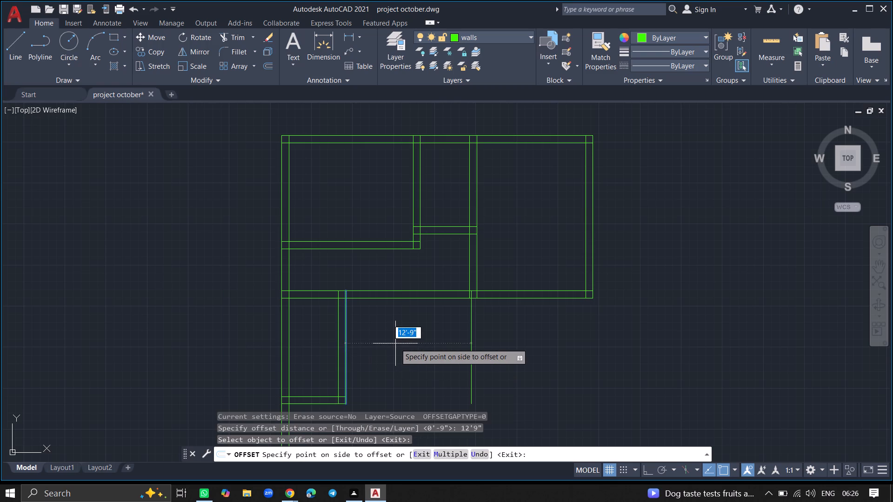
{"action": "left_click", "coordinate": [396, 343]}
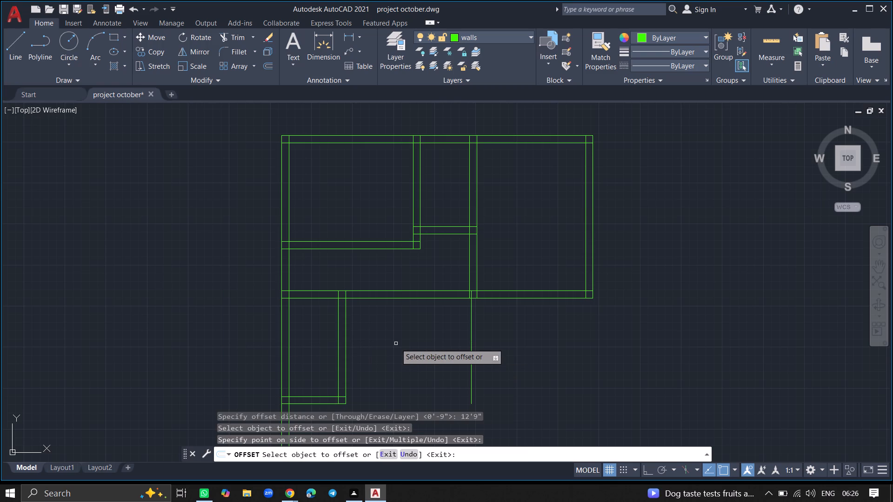
{"action": "key", "text": "Return"}
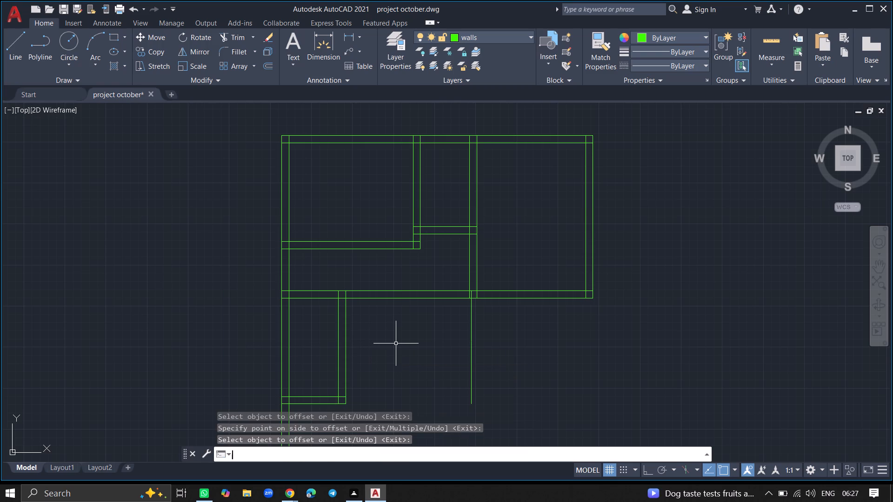
Offset the new vertical line 9" to the right to form the wall thickness.
{"action": "type", "text": "offset"}
{"action": "key", "text": "Return"}
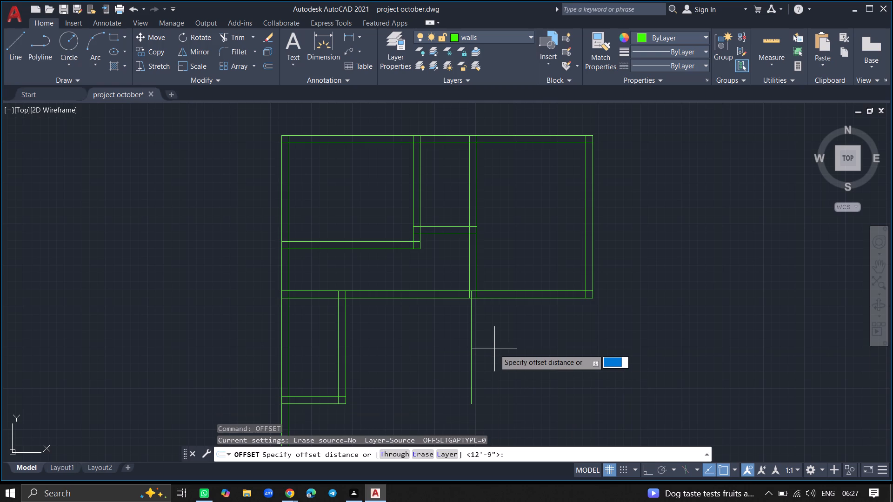
{"action": "key", "text": "9"}
{"action": "key", "text": "shift+quotedbl"}
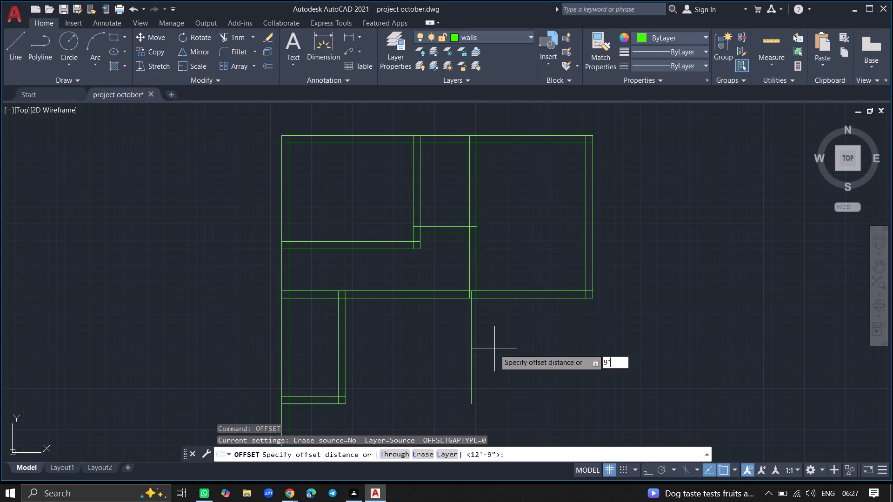
{"action": "key", "text": "Return"}
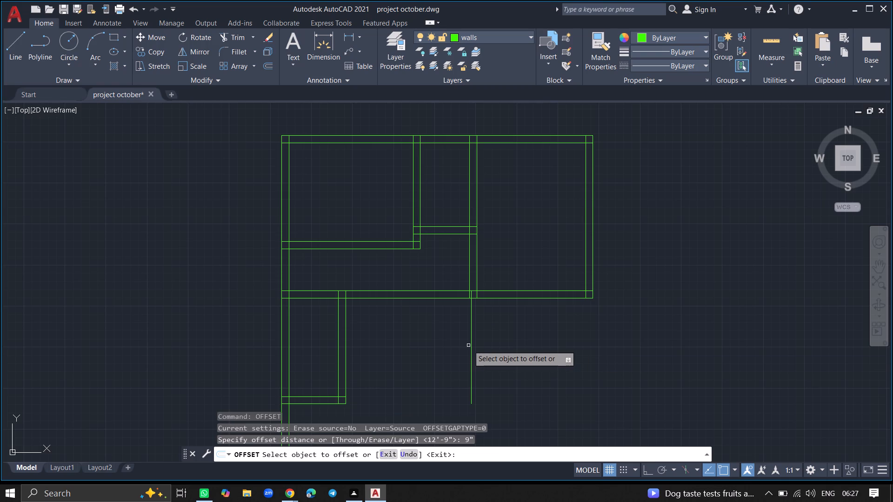
{"action": "left_click", "coordinate": [471, 346]}
{"action": "left_click", "coordinate": [483, 346]}
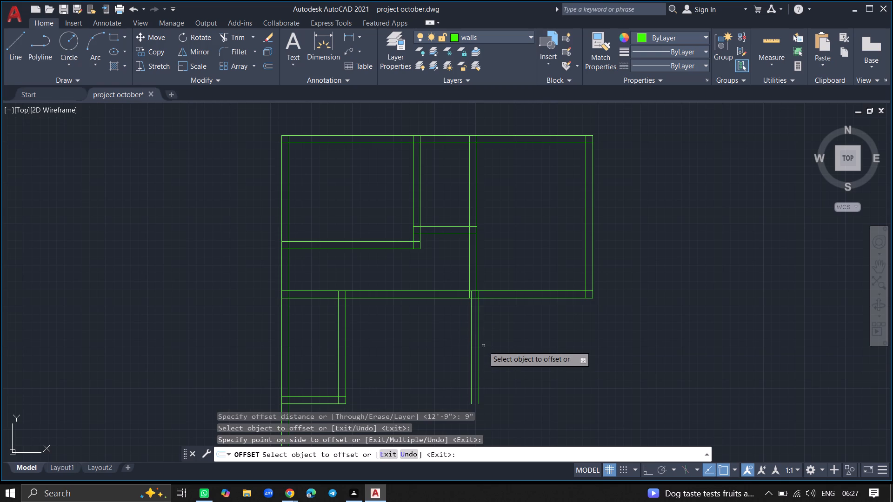
{"action": "key", "text": "Return"}
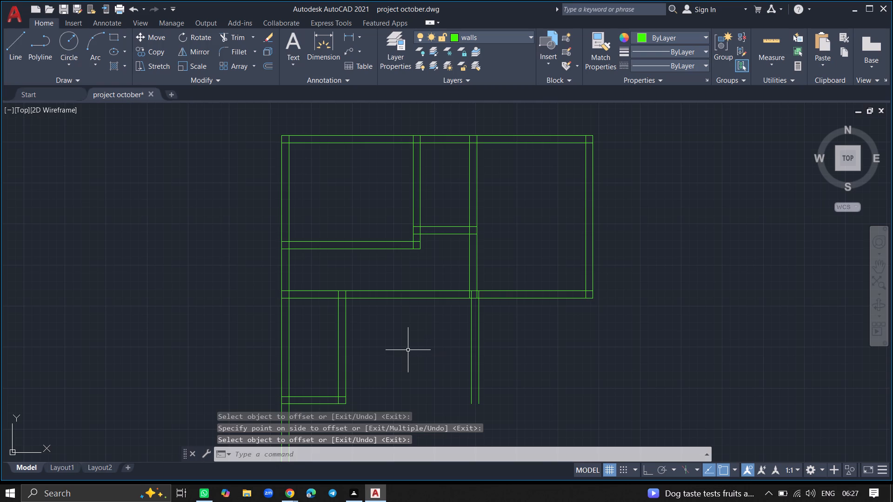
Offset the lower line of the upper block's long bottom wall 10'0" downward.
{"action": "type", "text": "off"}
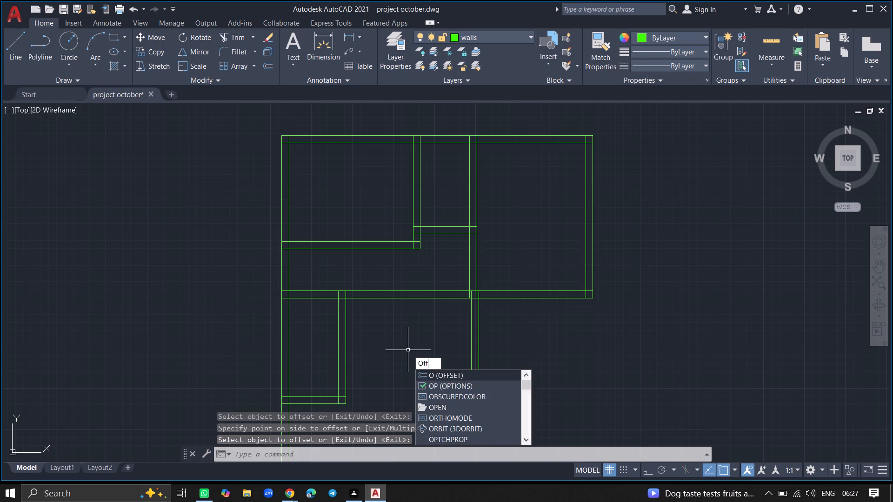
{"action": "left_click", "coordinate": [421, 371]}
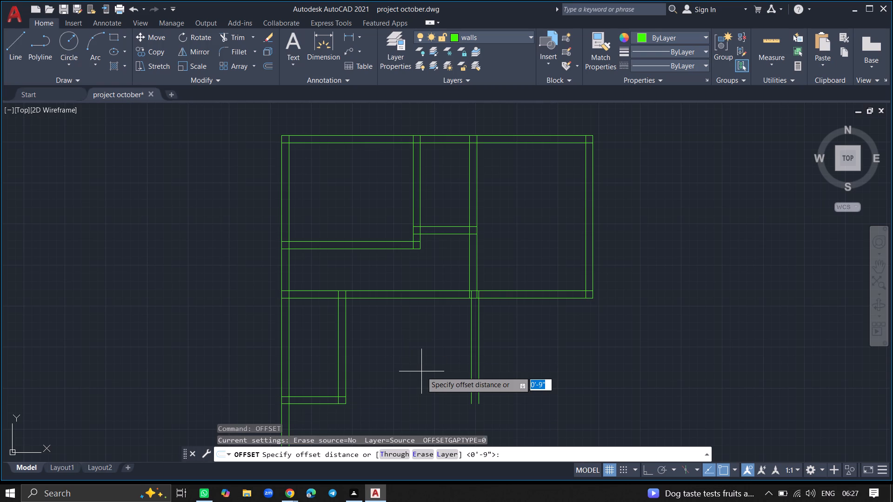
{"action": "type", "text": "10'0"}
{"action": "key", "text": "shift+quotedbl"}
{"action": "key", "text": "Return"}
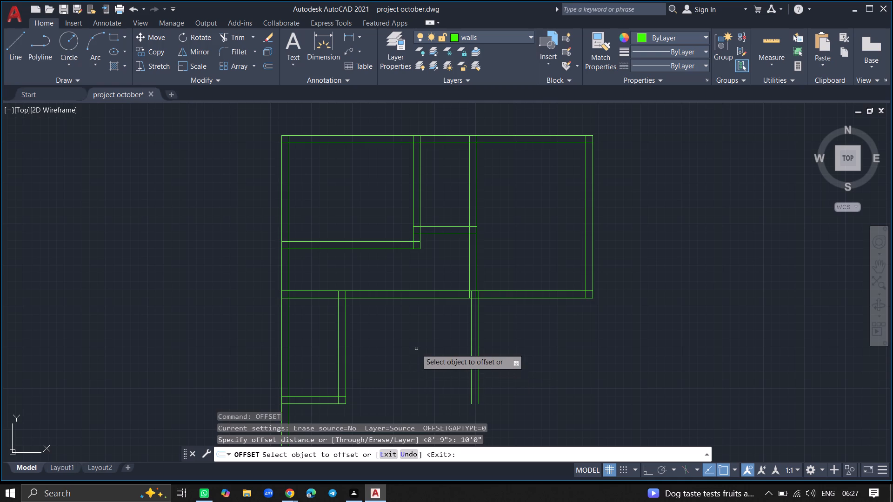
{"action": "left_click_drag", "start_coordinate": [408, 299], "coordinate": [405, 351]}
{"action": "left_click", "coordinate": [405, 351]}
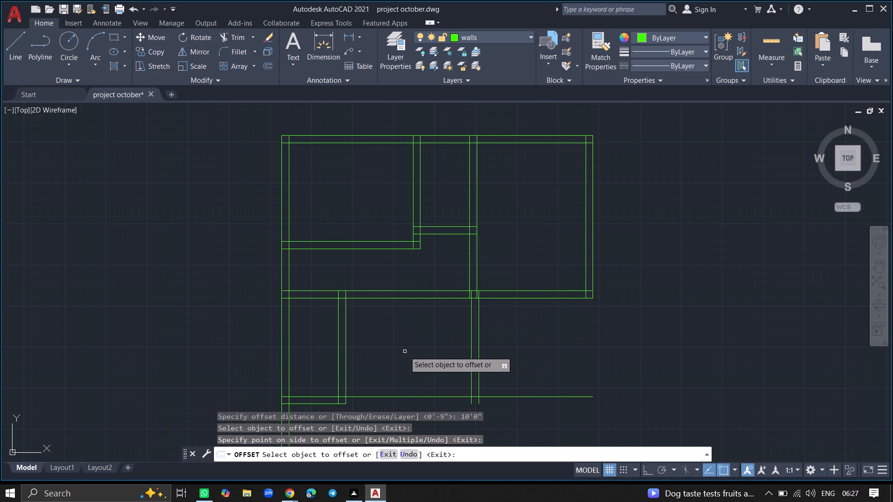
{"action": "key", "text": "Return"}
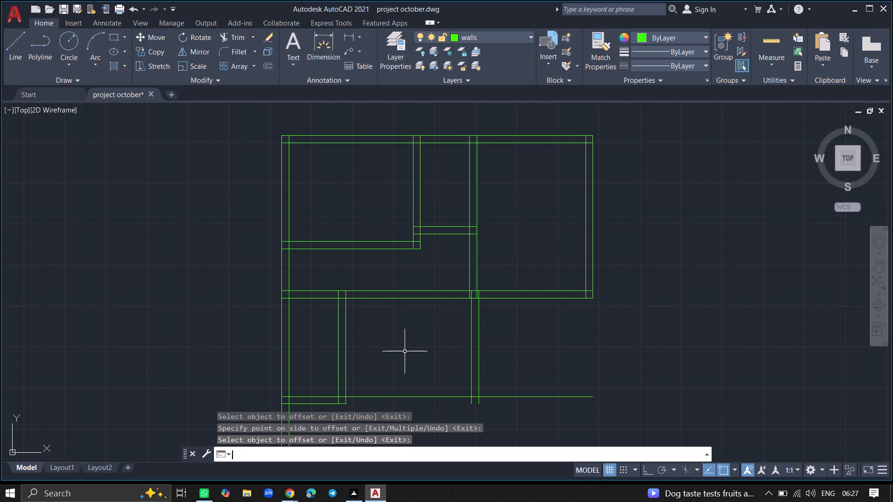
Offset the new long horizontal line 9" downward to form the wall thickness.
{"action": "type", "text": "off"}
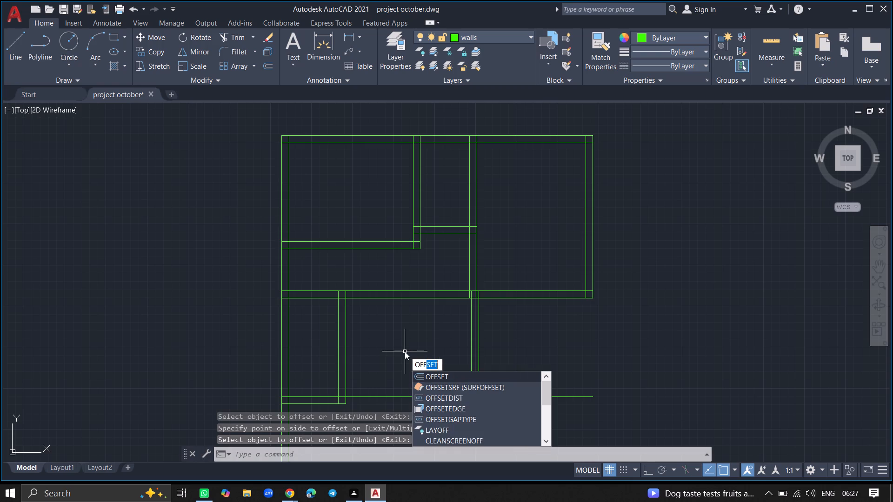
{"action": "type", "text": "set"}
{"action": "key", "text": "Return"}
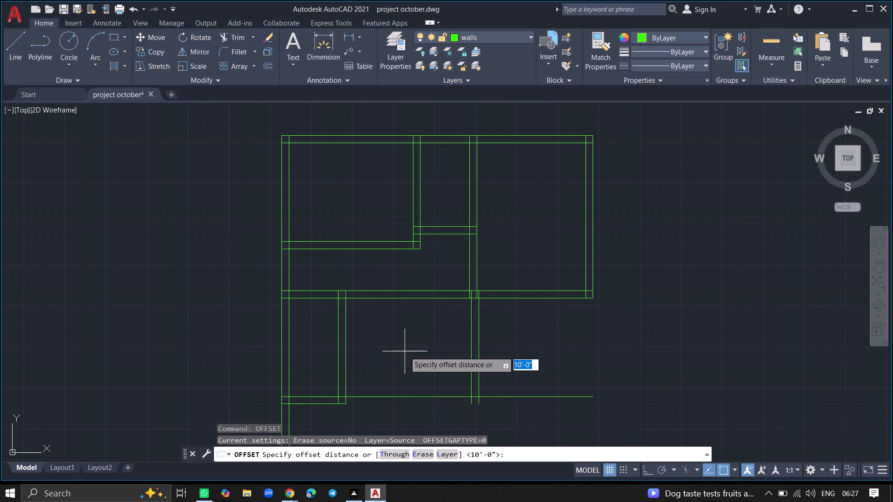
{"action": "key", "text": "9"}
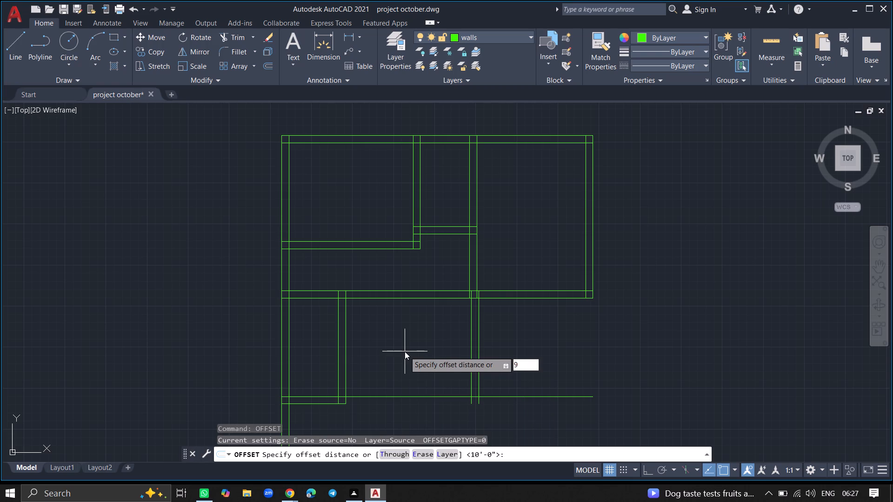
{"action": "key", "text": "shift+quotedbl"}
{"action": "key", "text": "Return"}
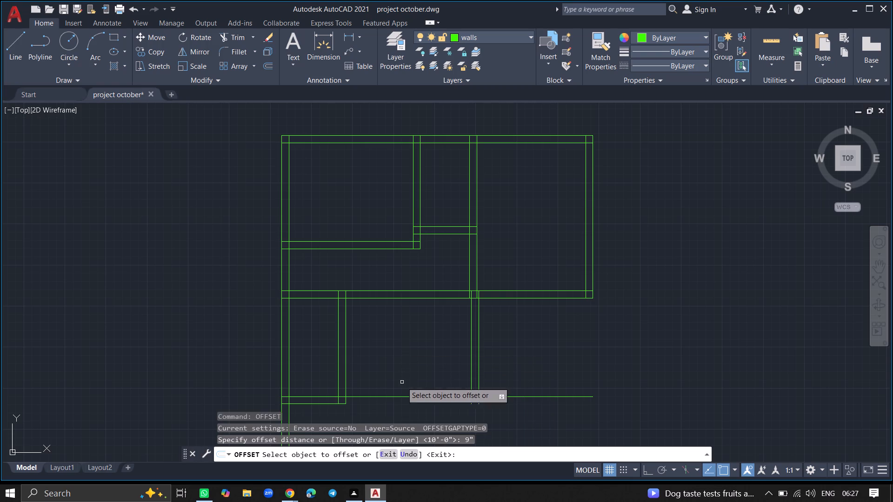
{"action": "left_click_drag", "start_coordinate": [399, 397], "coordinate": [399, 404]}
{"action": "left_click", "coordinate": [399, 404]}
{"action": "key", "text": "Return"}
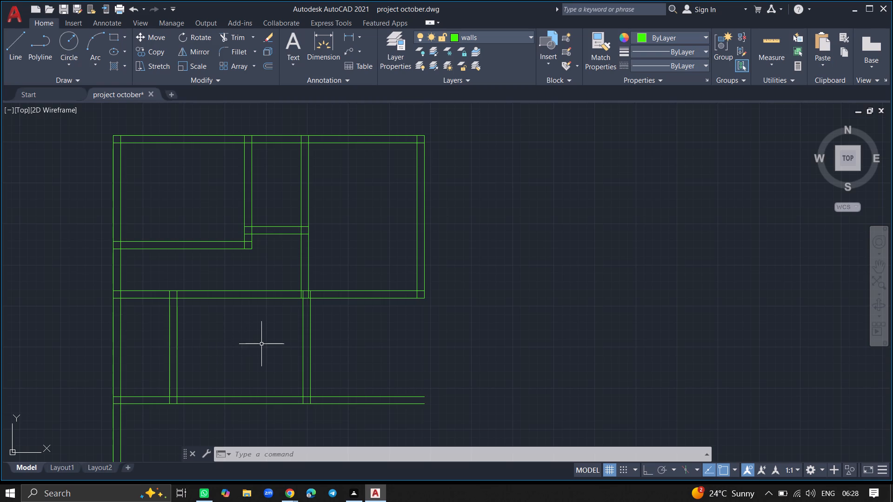
Trim away the wall lines to the right of the narrow room: the double vertical wall, its corner fragments and the lower horizontal wall.
{"action": "type", "text": "trim"}
{"action": "key", "text": "Return"}
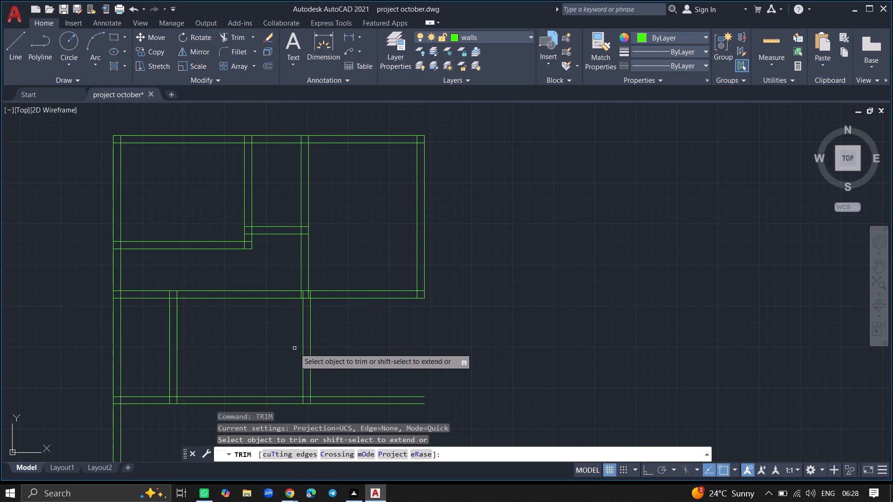
{"action": "left_click", "coordinate": [304, 348]}
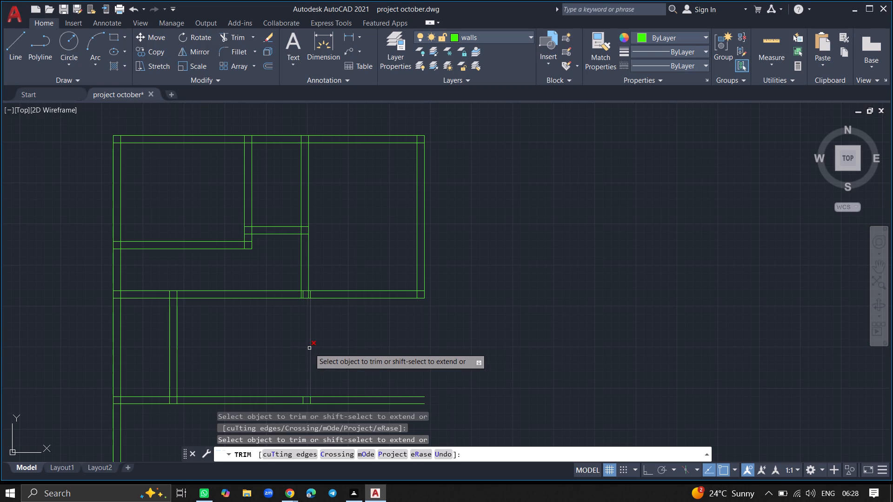
{"action": "left_click", "coordinate": [309, 348]}
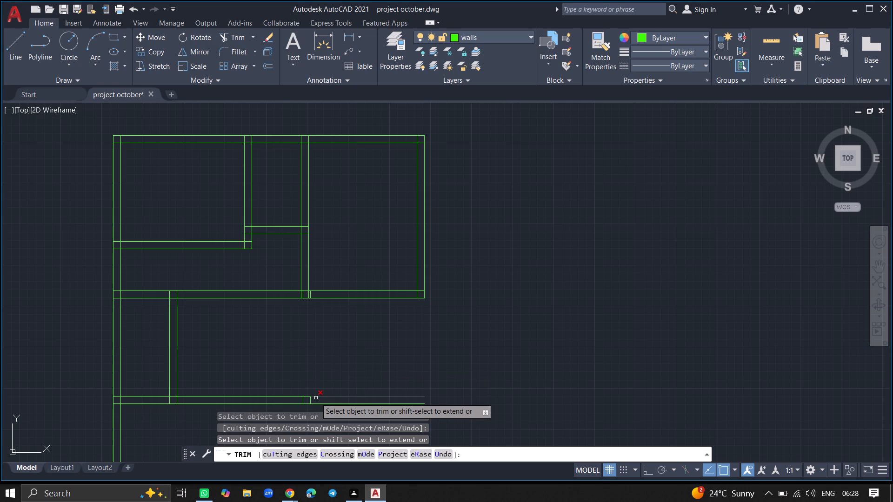
{"action": "left_click", "coordinate": [316, 398]}
{"action": "left_click", "coordinate": [313, 404]}
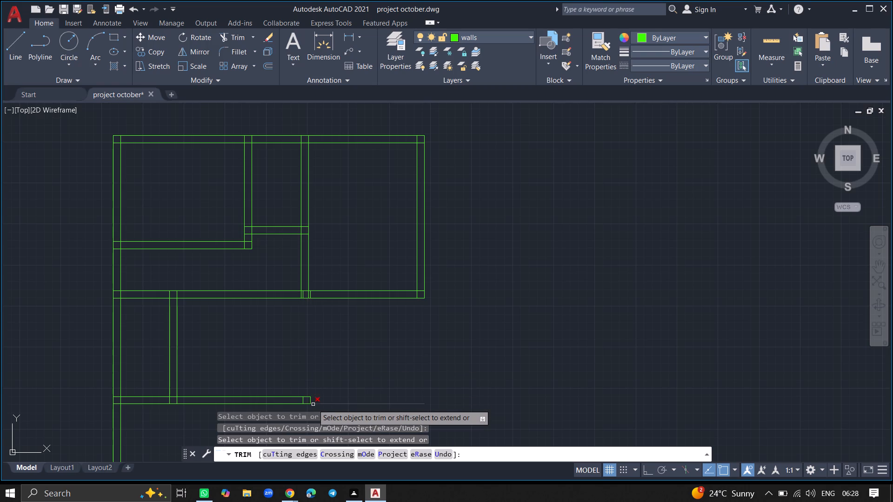
{"action": "left_click", "coordinate": [311, 404]}
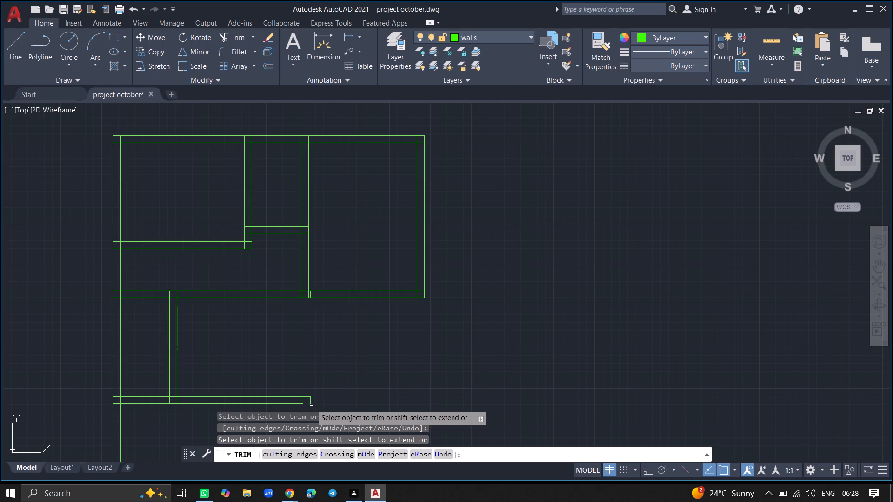
{"action": "left_click", "coordinate": [311, 403]}
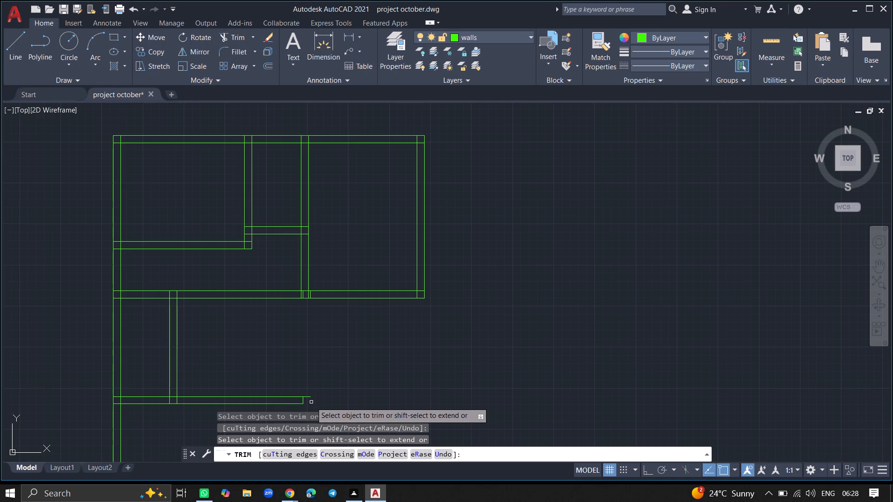
{"action": "left_click", "coordinate": [311, 398]}
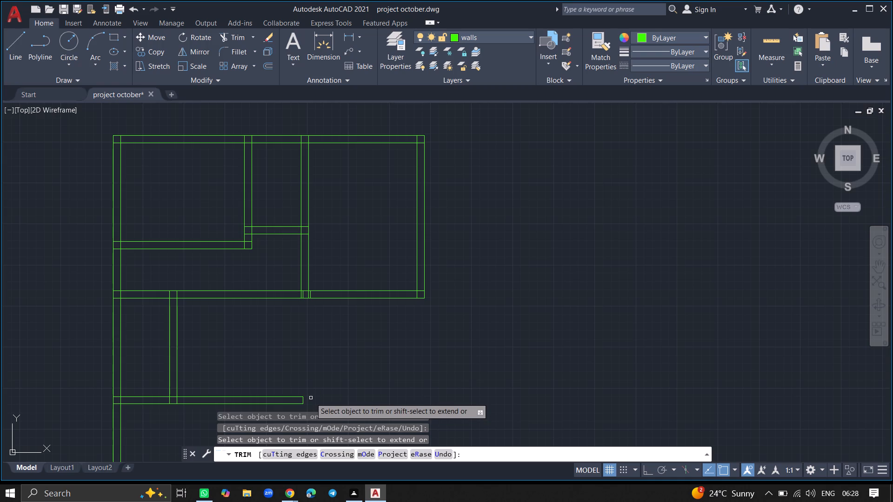
{"action": "left_click", "coordinate": [304, 400]}
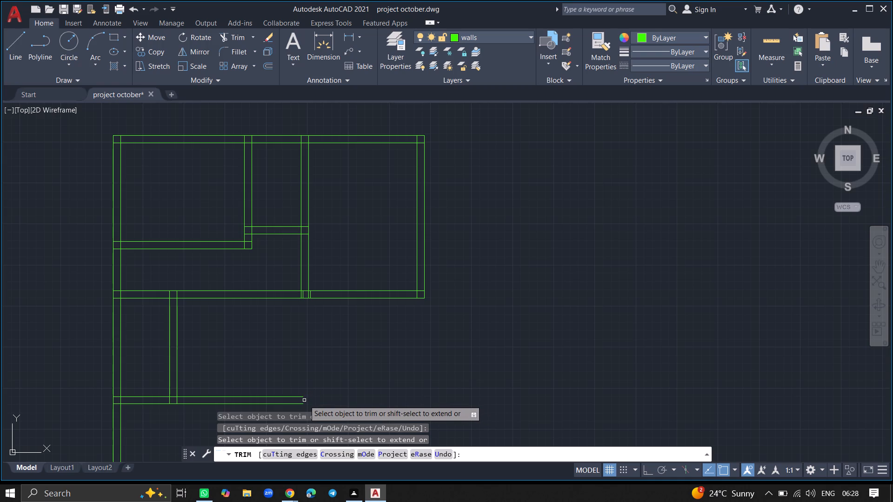
{"action": "left_click", "coordinate": [304, 398]}
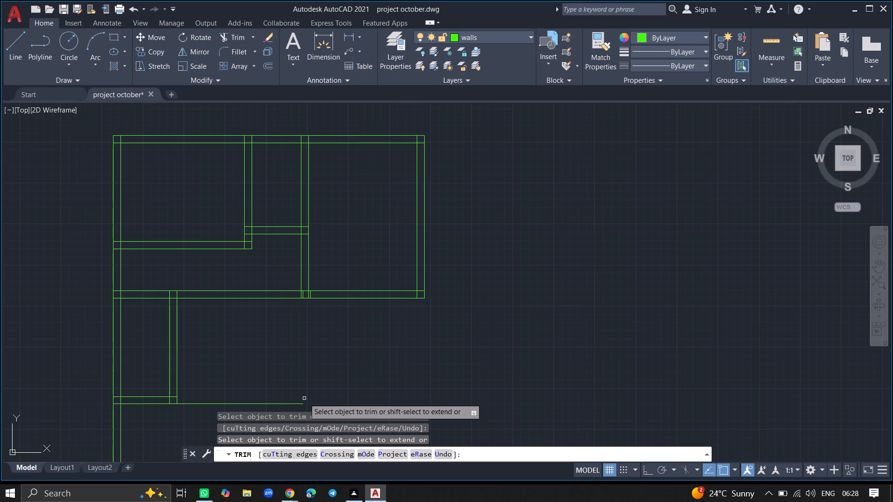
{"action": "left_click", "coordinate": [302, 403]}
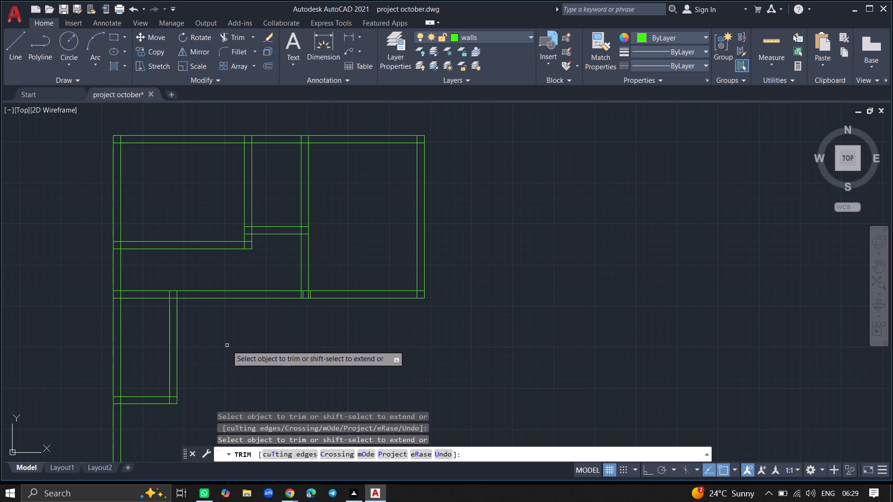
Trim away the narrow room's right wall and bottom wall, including the small square of lines left at their corner.
{"action": "left_click", "coordinate": [177, 365]}
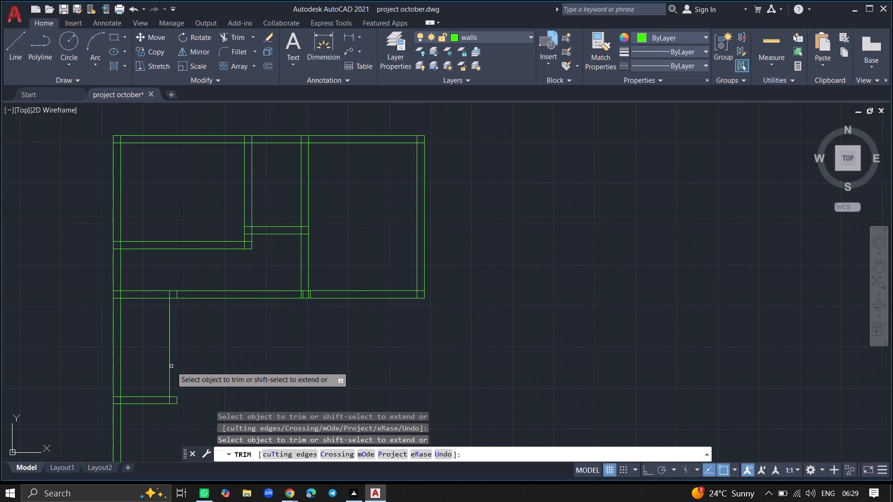
{"action": "left_click", "coordinate": [170, 366]}
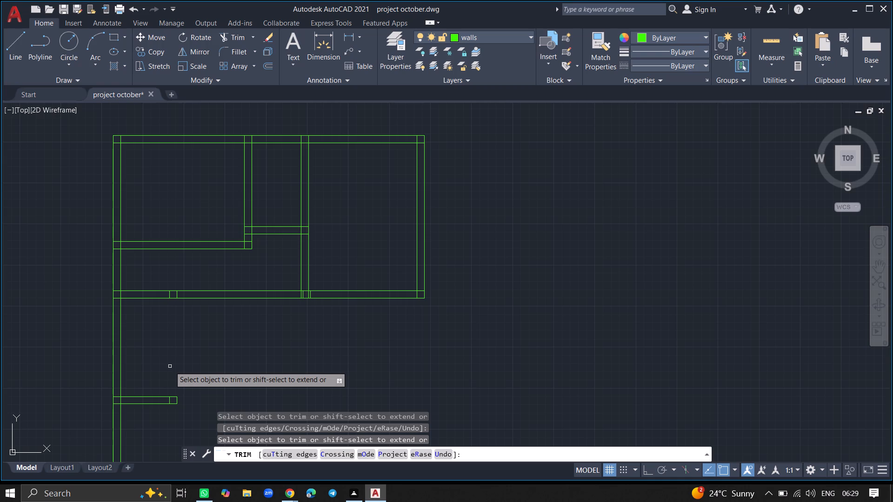
{"action": "left_click", "coordinate": [164, 396]}
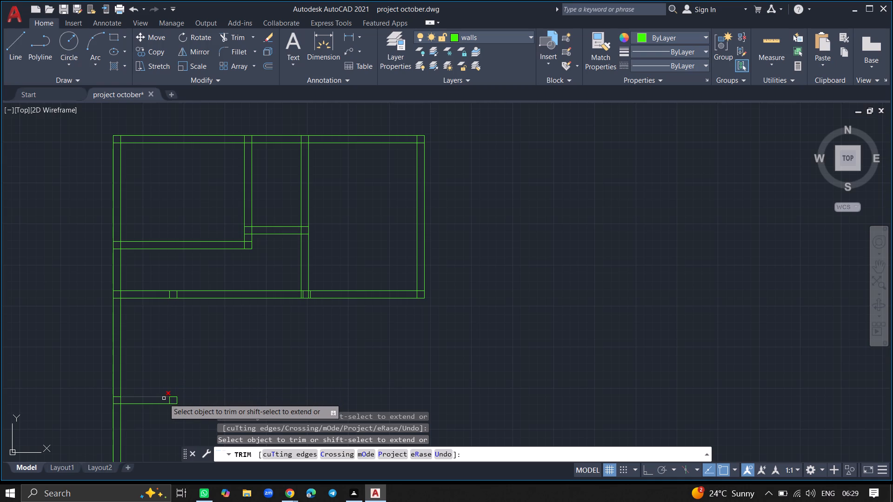
{"action": "left_click", "coordinate": [164, 398]}
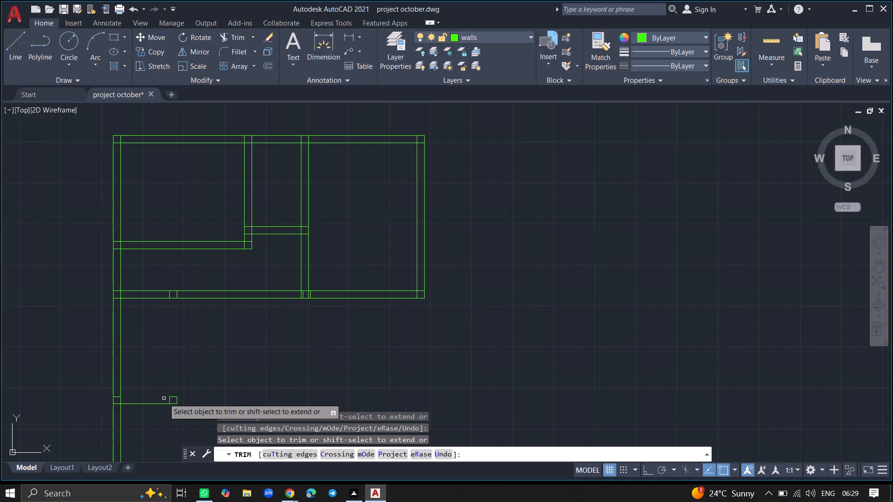
{"action": "left_click", "coordinate": [164, 405]}
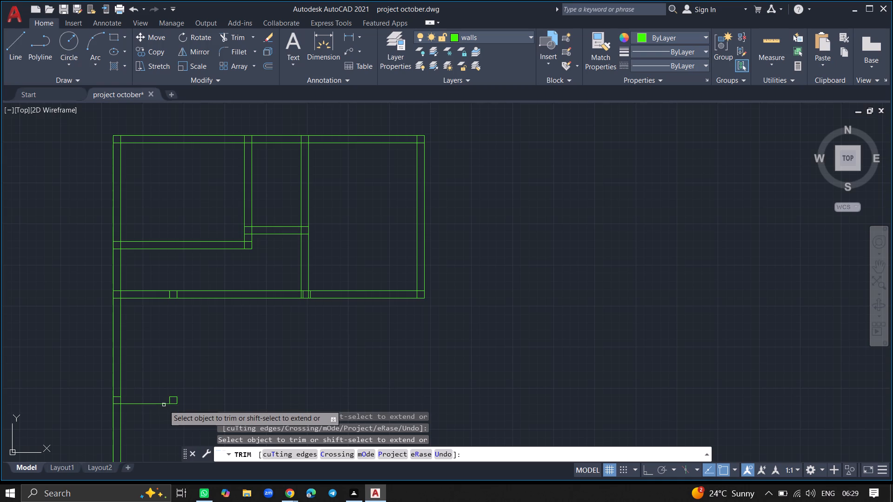
{"action": "left_click", "coordinate": [164, 405]}
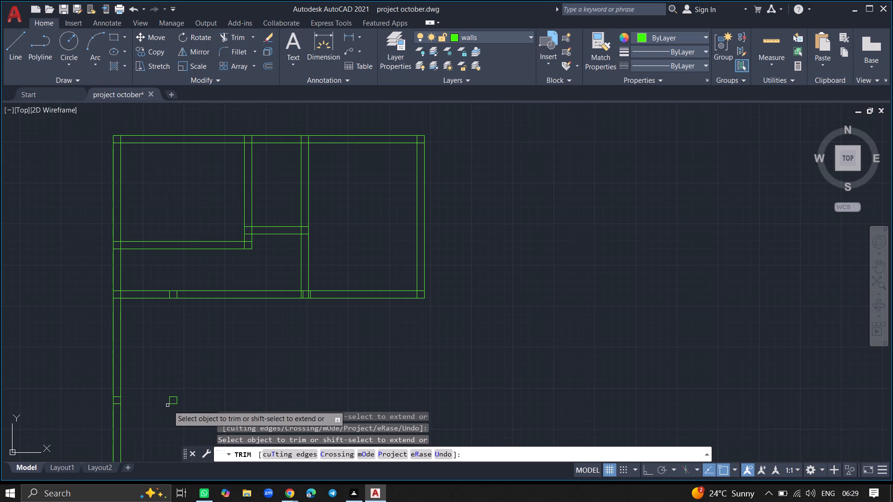
{"action": "left_click", "coordinate": [170, 404]}
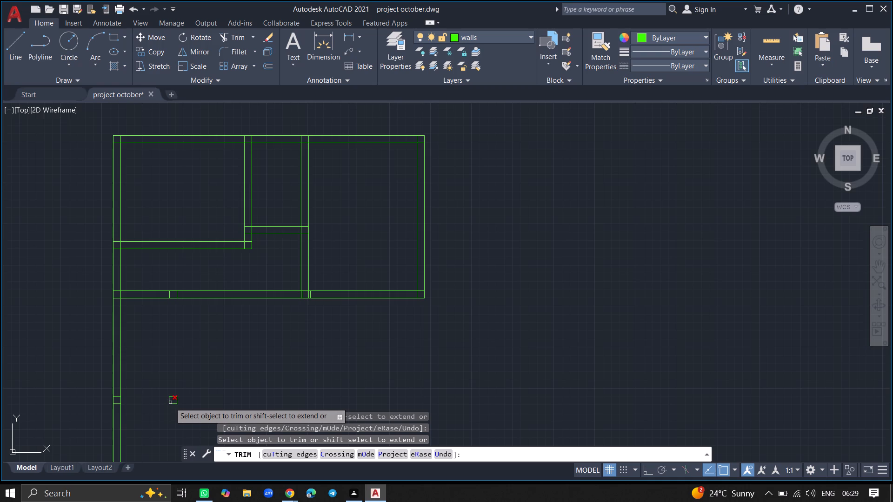
{"action": "left_click", "coordinate": [170, 403]}
{"action": "left_click", "coordinate": [177, 403]}
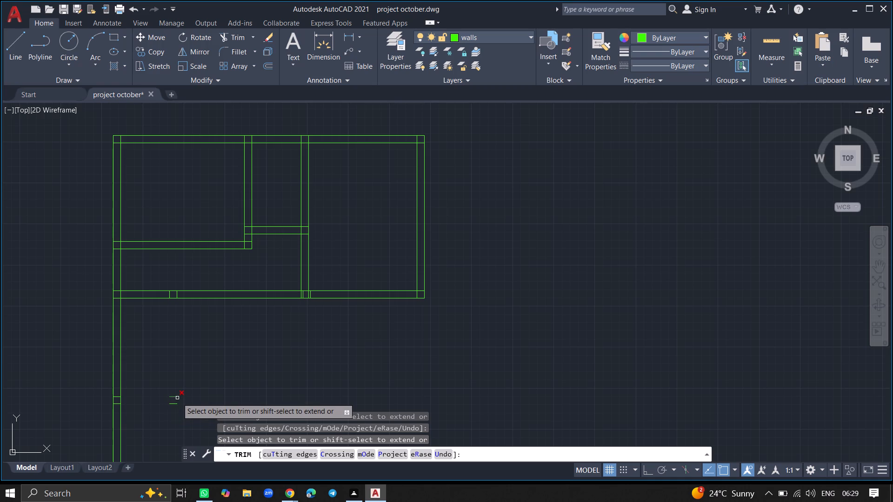
{"action": "left_click", "coordinate": [177, 398]}
{"action": "left_click", "coordinate": [177, 397]}
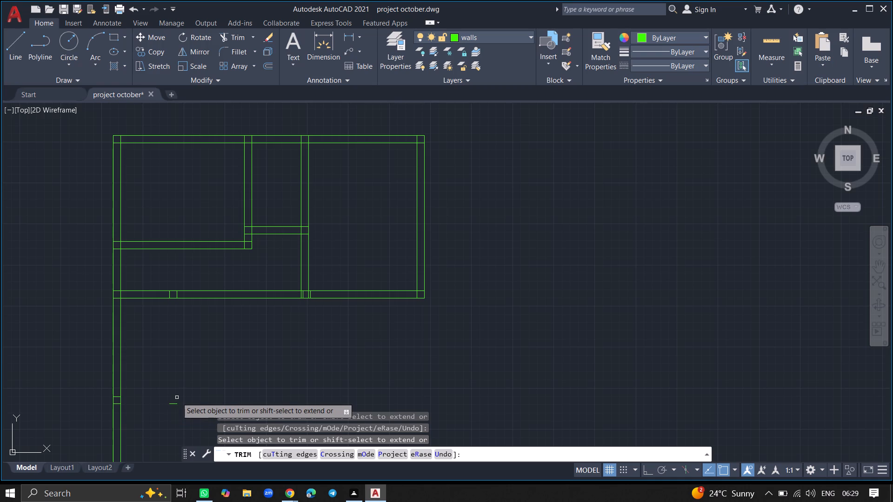
{"action": "left_click", "coordinate": [174, 404]}
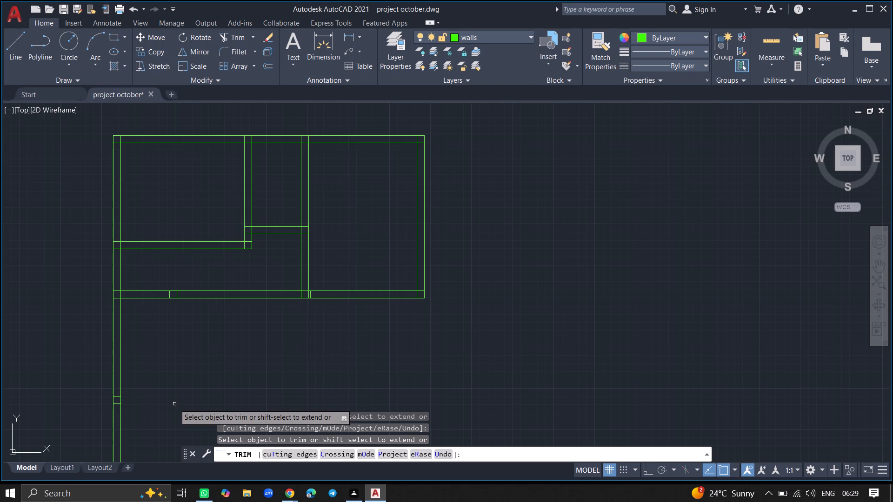
Trim the leftover short lines crossing the left outer wall where the narrow room's bottom wall met it.
{"action": "left_click", "coordinate": [120, 404]}
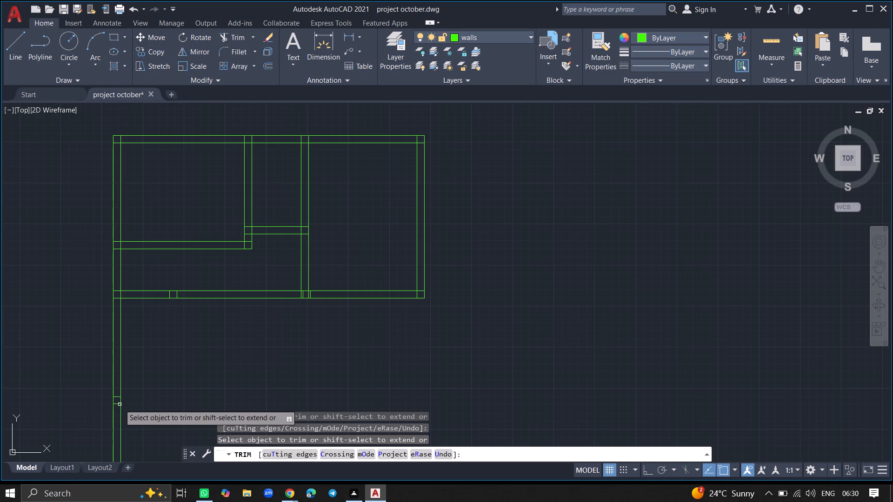
{"action": "left_click", "coordinate": [119, 404]}
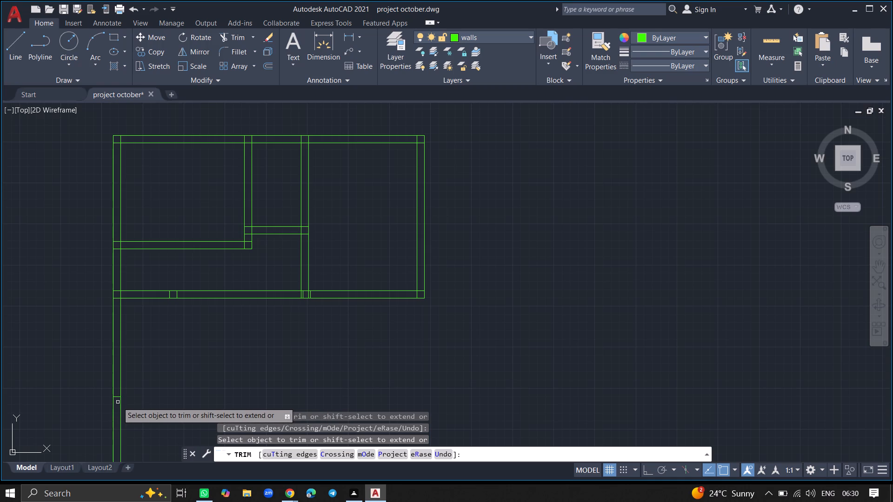
{"action": "left_click", "coordinate": [118, 397]}
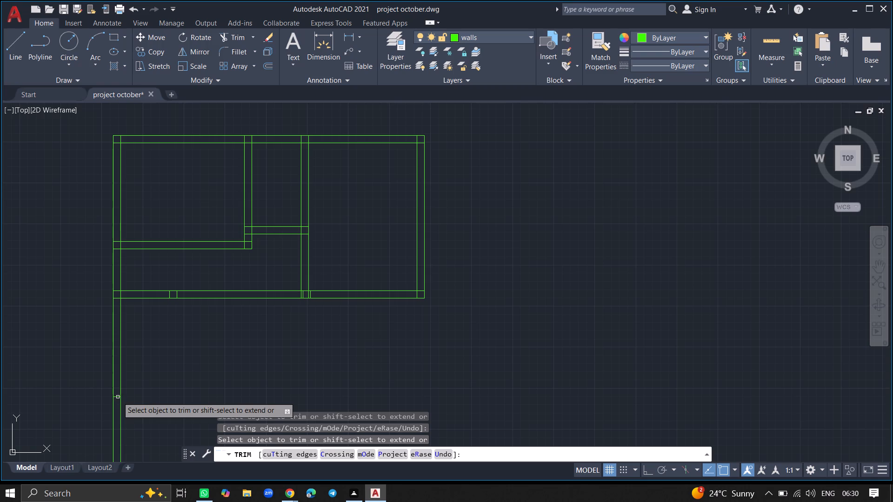
Trim away the double horizontal wall between the left outer wall and the large right room, including the short line inside it.
{"action": "left_click", "coordinate": [170, 295]}
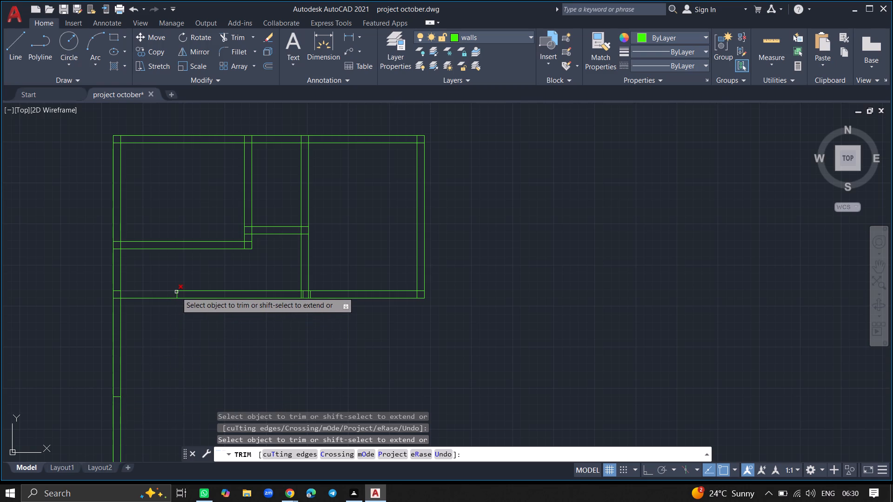
{"action": "left_click", "coordinate": [178, 293]}
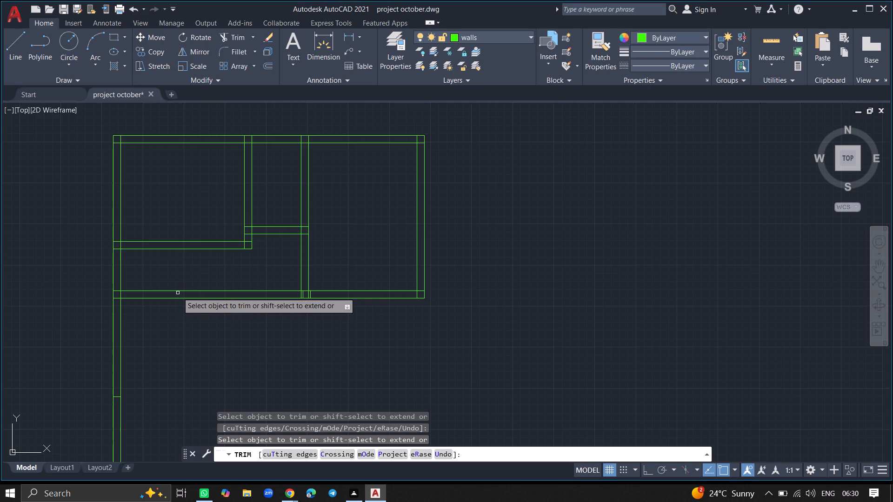
{"action": "left_click", "coordinate": [178, 291]}
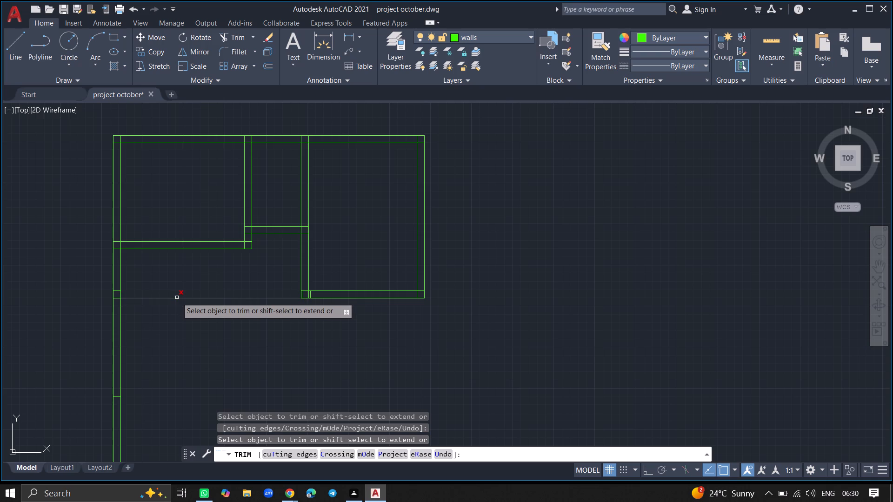
{"action": "left_click", "coordinate": [177, 297]}
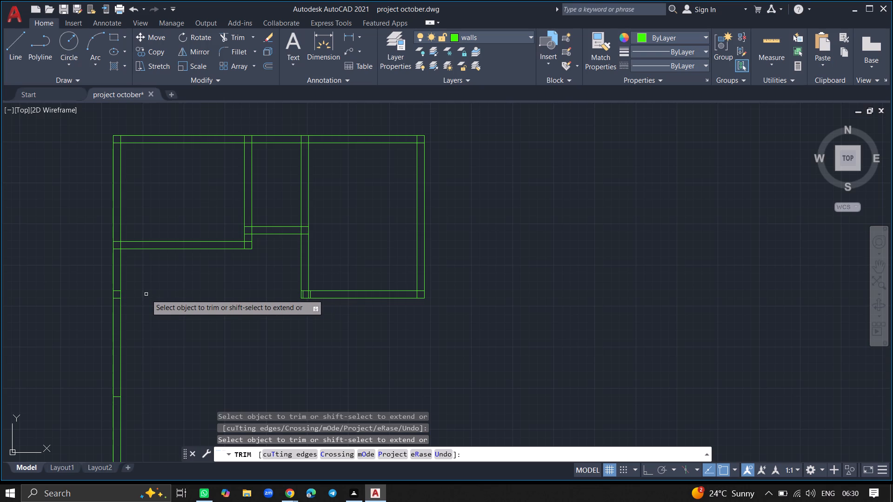
Trim the three leftover short horizontal lines crossing the left outer wall below the upper-left room.
{"action": "left_click", "coordinate": [116, 396]}
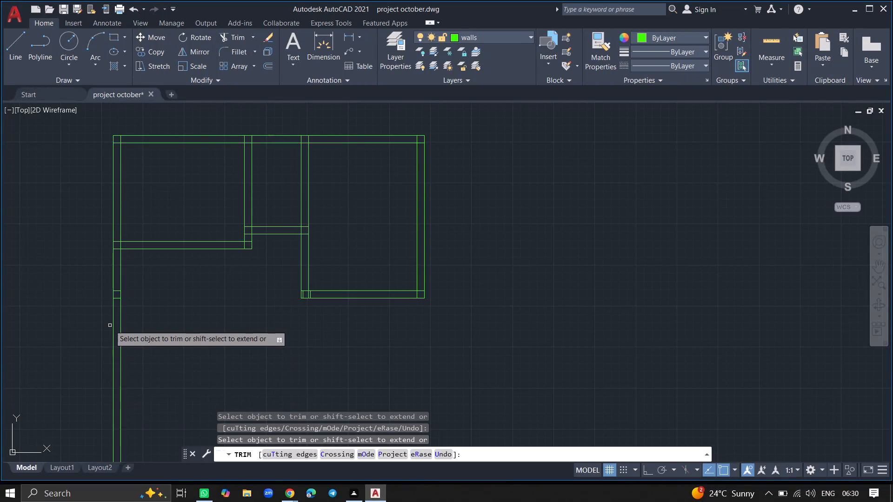
{"action": "left_click", "coordinate": [117, 299]}
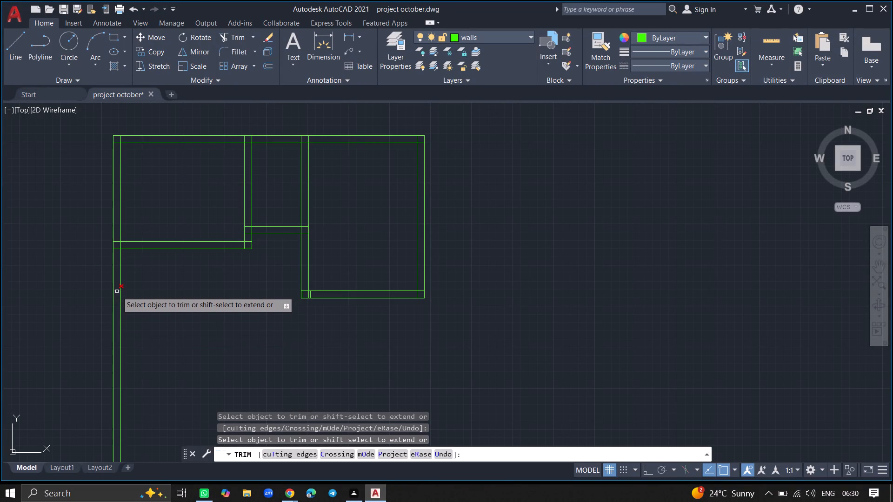
{"action": "left_click", "coordinate": [117, 291]}
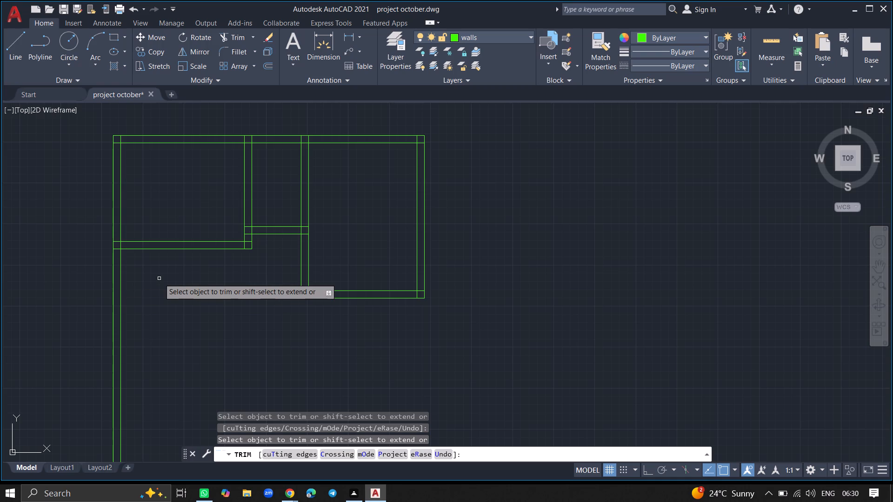
{"action": "key", "text": "Return"}
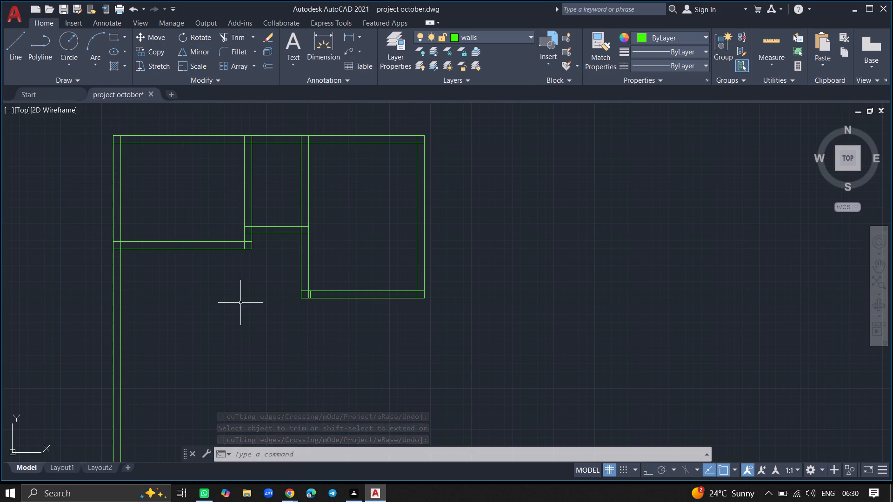
Offset the inner line of the left outer wall 5' to the right.
{"action": "key", "text": "o"}
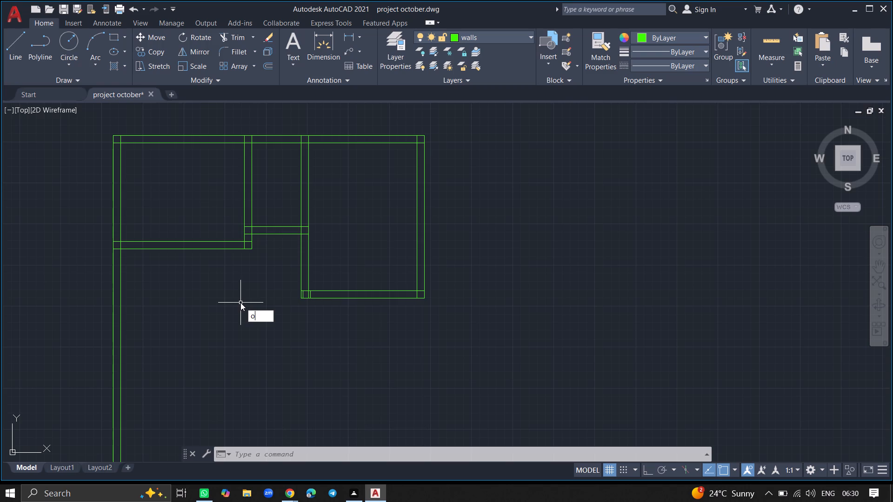
{"action": "type", "text": "ff"}
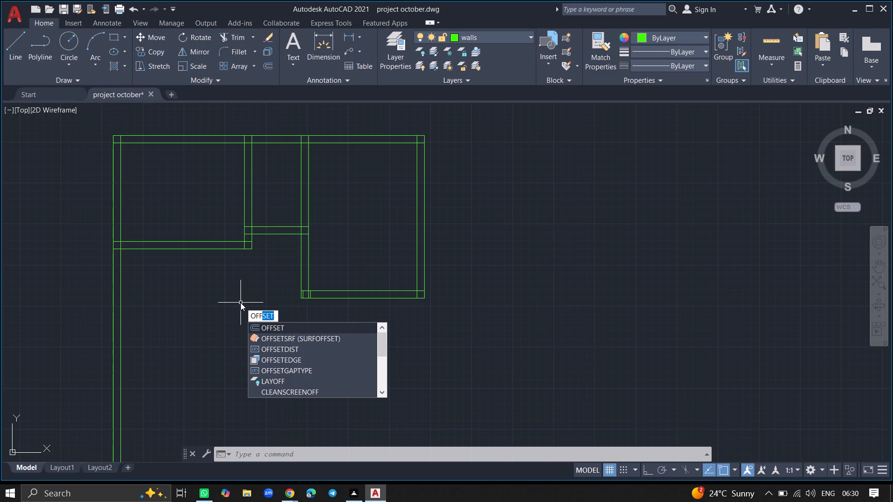
{"action": "type", "text": "set"}
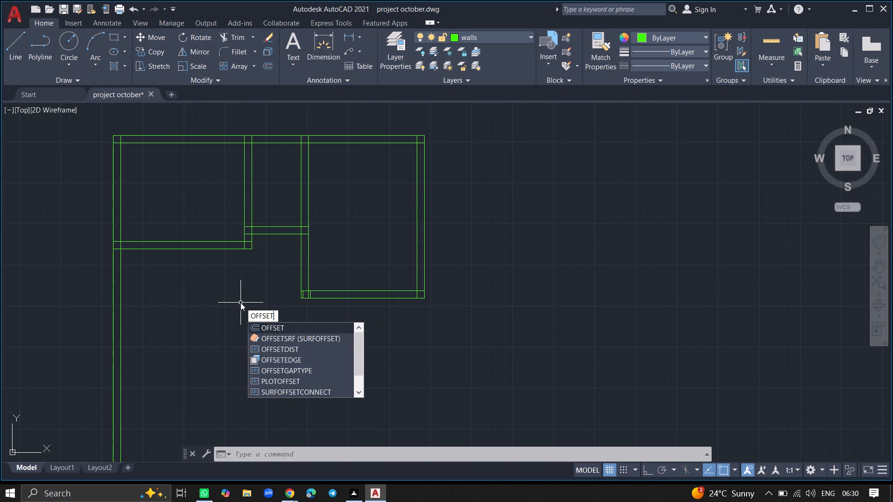
{"action": "key", "text": "Return"}
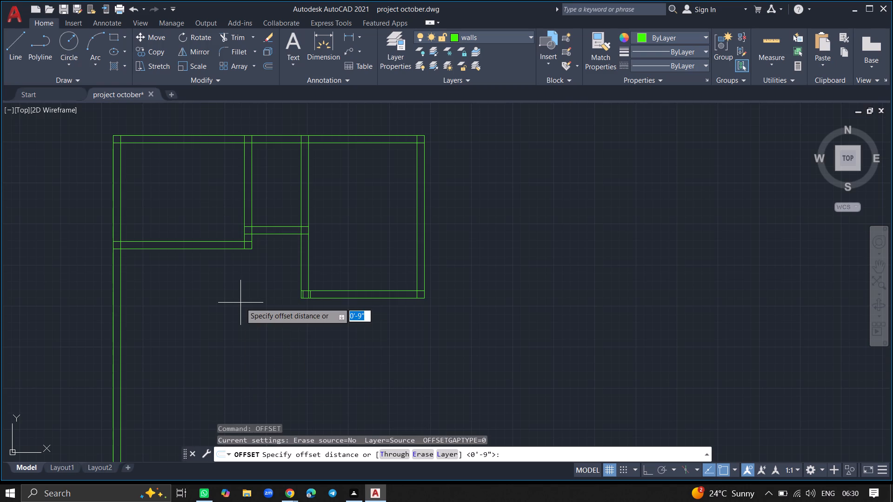
{"action": "key", "text": "5"}
{"action": "key", "text": "apostrophe"}
{"action": "key", "text": "Return"}
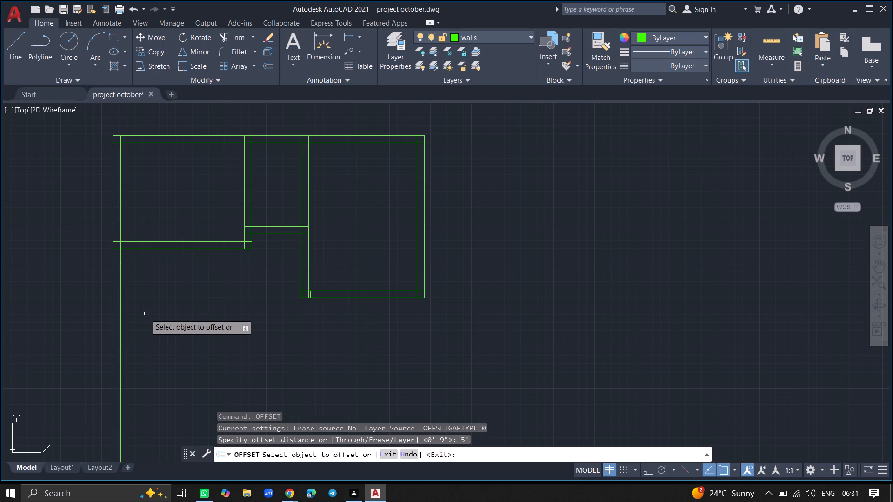
{"action": "left_click", "coordinate": [121, 314]}
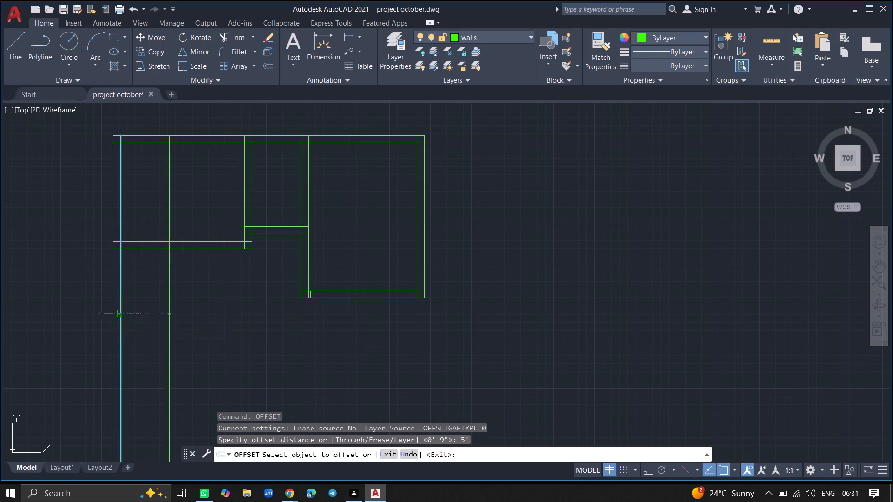
{"action": "left_click", "coordinate": [152, 313]}
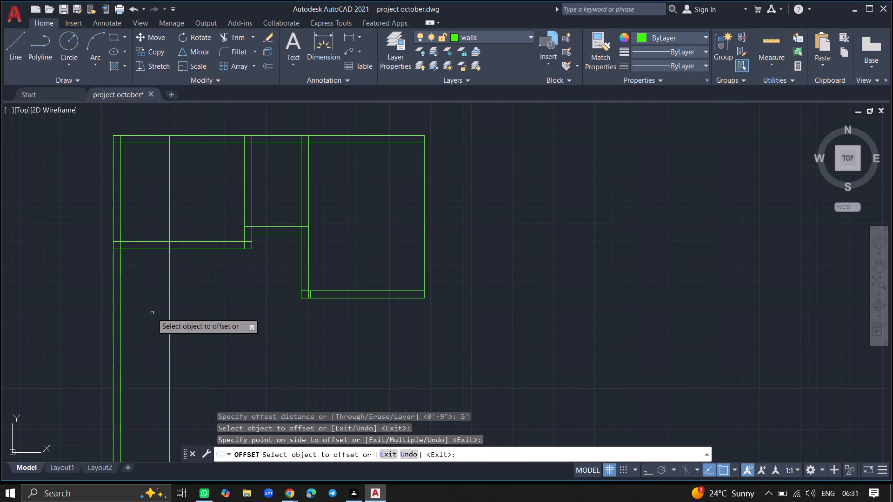
{"action": "key", "text": "Return"}
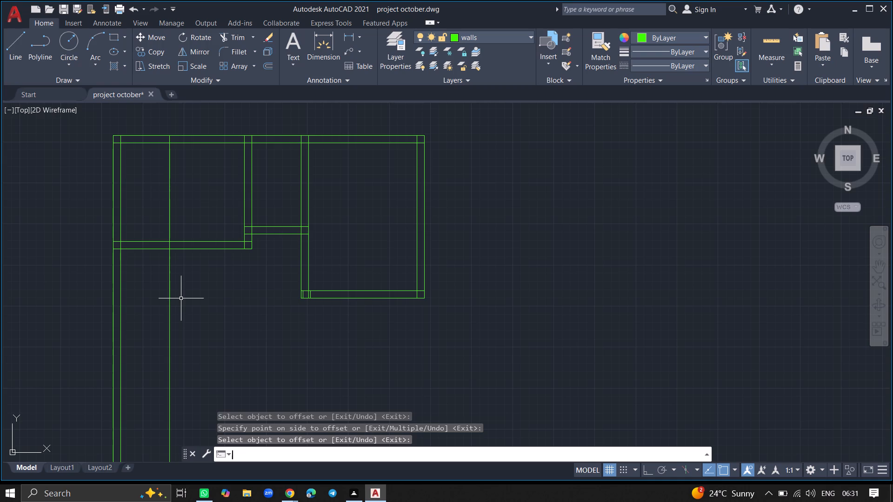
Offset the new vertical line 9" to the right to form the wall thickness.
{"action": "key", "text": "o"}
{"action": "type", "text": "ff"}
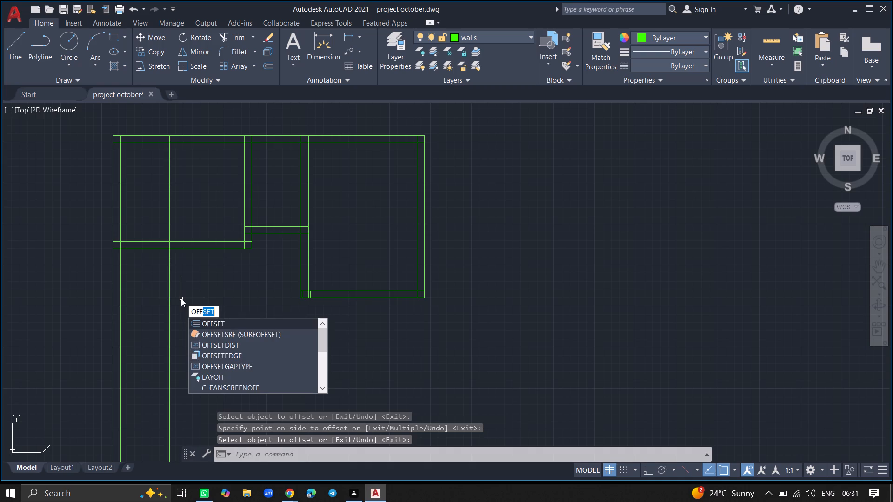
{"action": "type", "text": "set"}
{"action": "key", "text": "Return"}
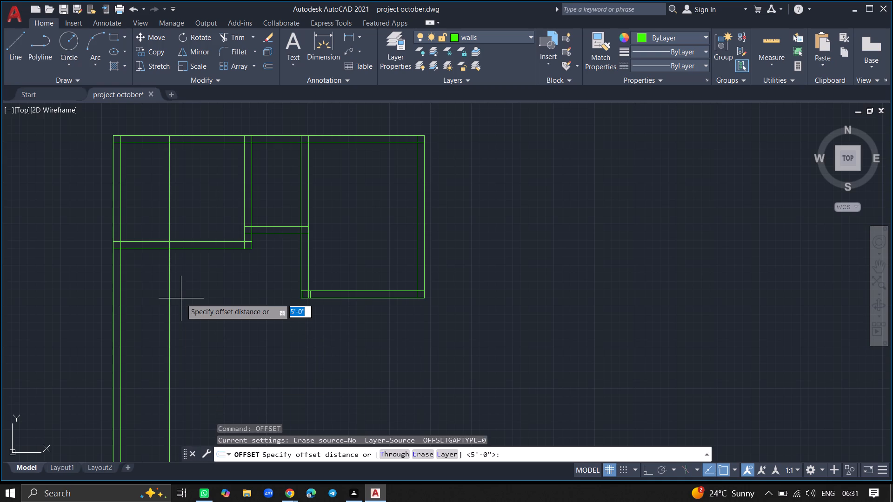
{"action": "key", "text": "9"}
{"action": "key", "text": "shift+quotedbl"}
{"action": "key", "text": "Return"}
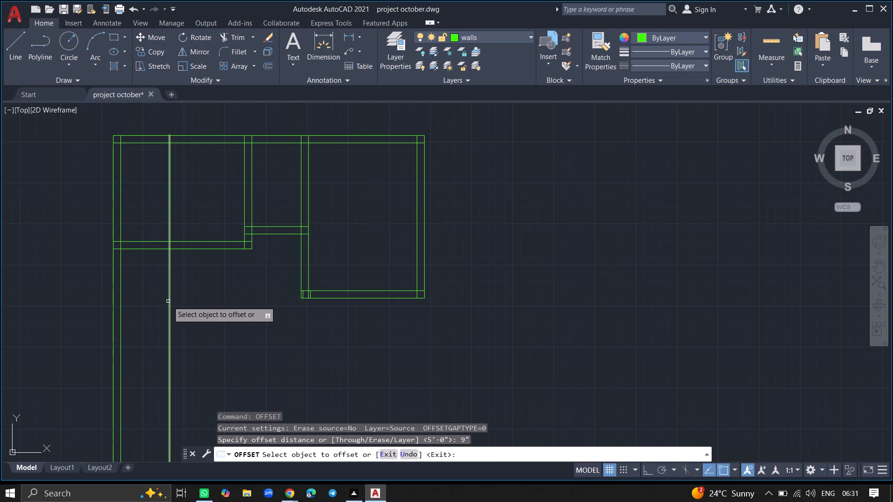
{"action": "left_click", "coordinate": [168, 301]}
{"action": "left_click", "coordinate": [200, 299]}
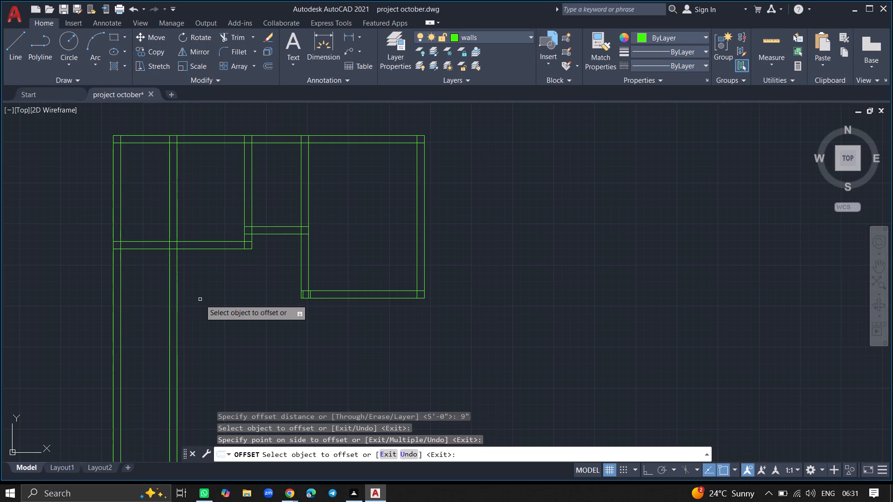
{"action": "key", "text": "Return"}
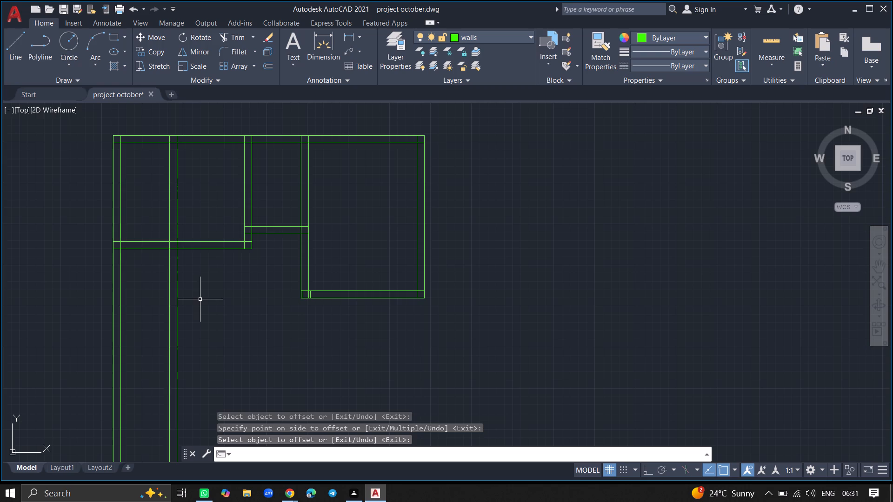
Trim both lines of the new vertical wall where they run through the upper-left room and the top outer wall.
{"action": "type", "text": "tr"}
{"action": "key", "text": "i"}
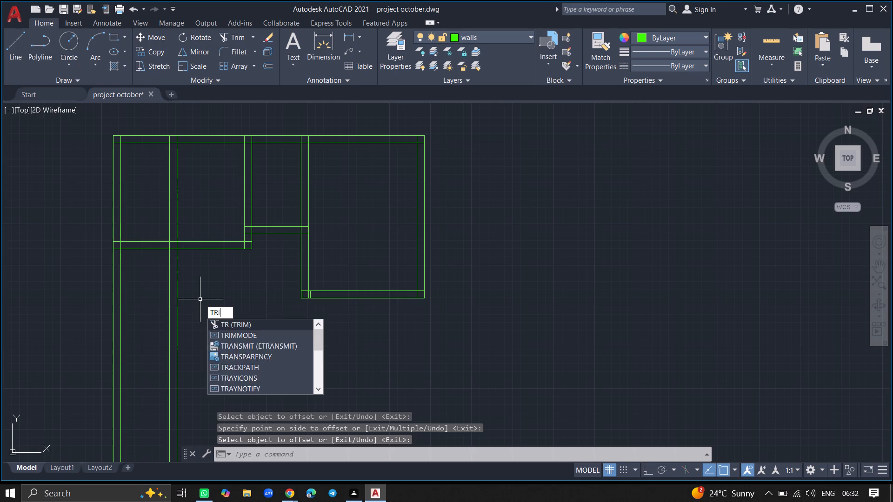
{"action": "key", "text": "m"}
{"action": "key", "text": "Return"}
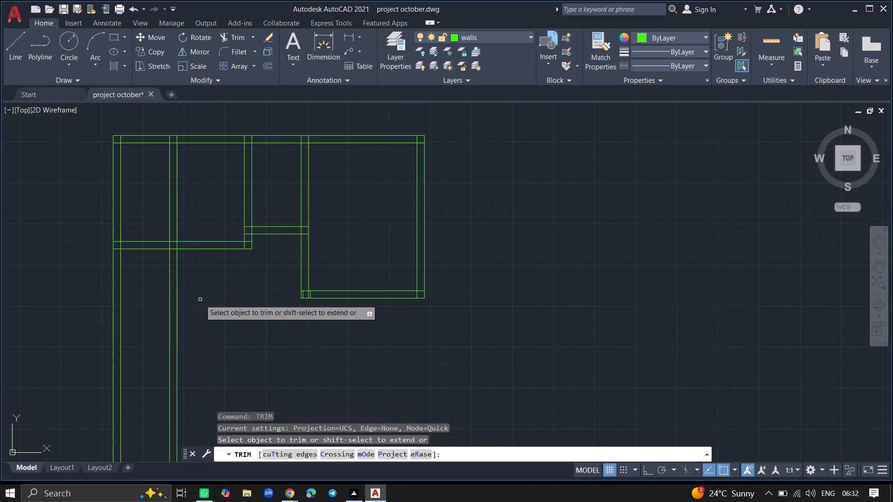
{"action": "left_click", "coordinate": [177, 215]}
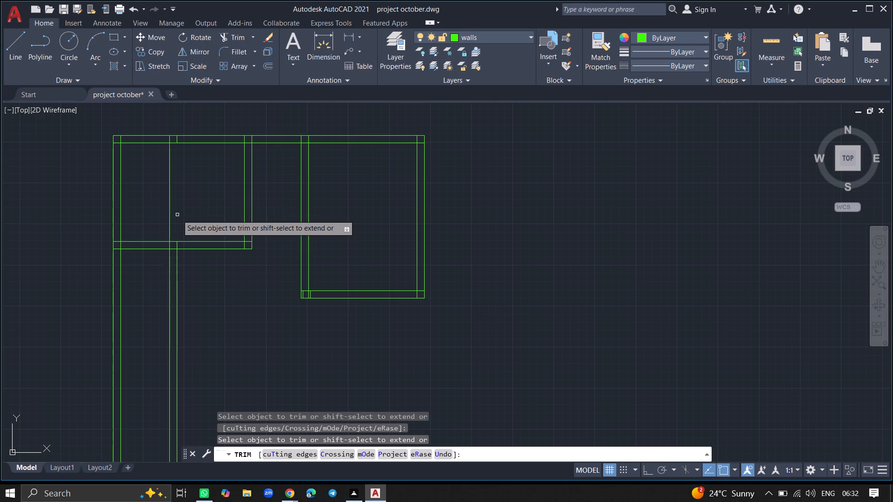
{"action": "left_click", "coordinate": [169, 201]}
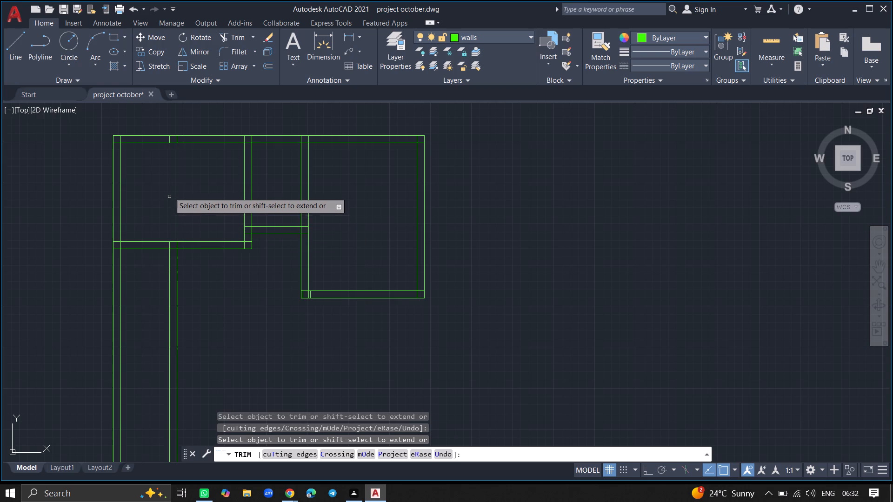
{"action": "scroll", "coordinate": [164, 150], "scroll_direction": "up", "scroll_amount": 3, "text": "ctrl"}
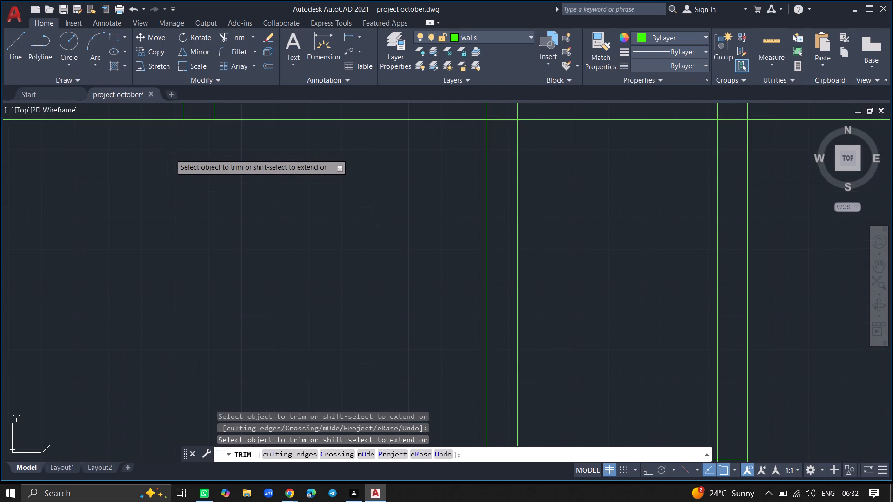
{"action": "scroll", "coordinate": [170, 154], "scroll_direction": "down", "scroll_amount": 2, "text": "ctrl"}
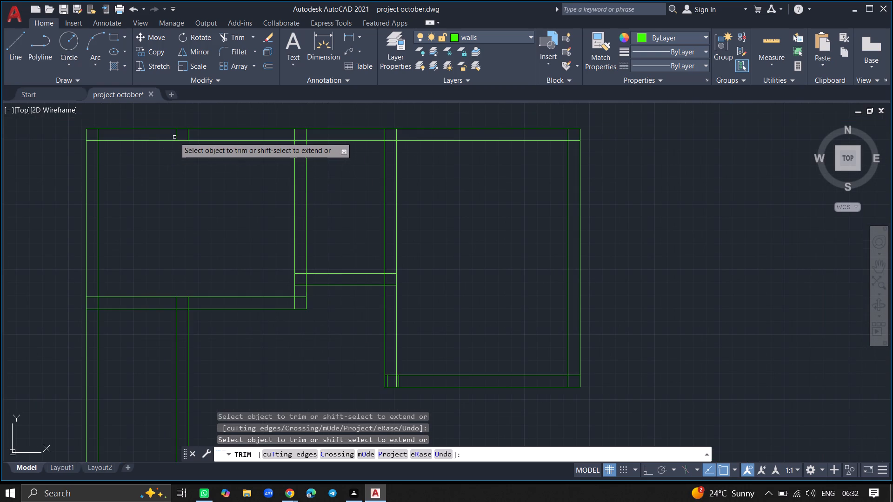
{"action": "left_click", "coordinate": [176, 137]}
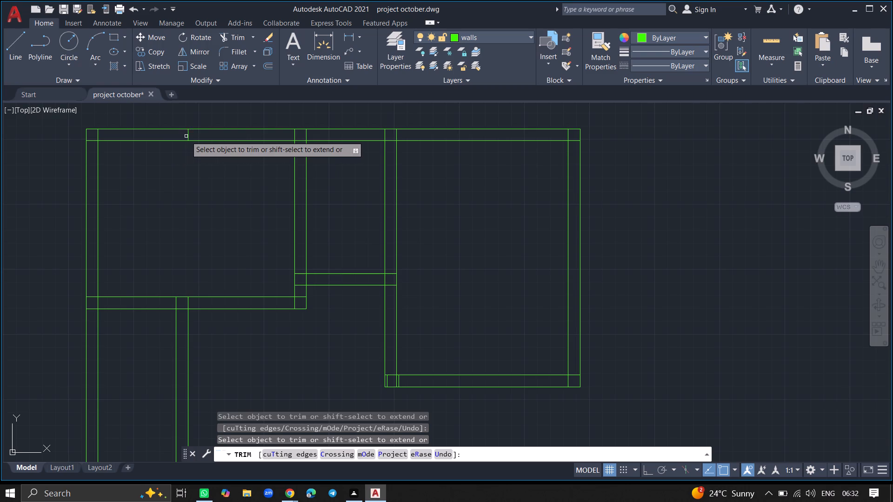
{"action": "left_click", "coordinate": [187, 136]}
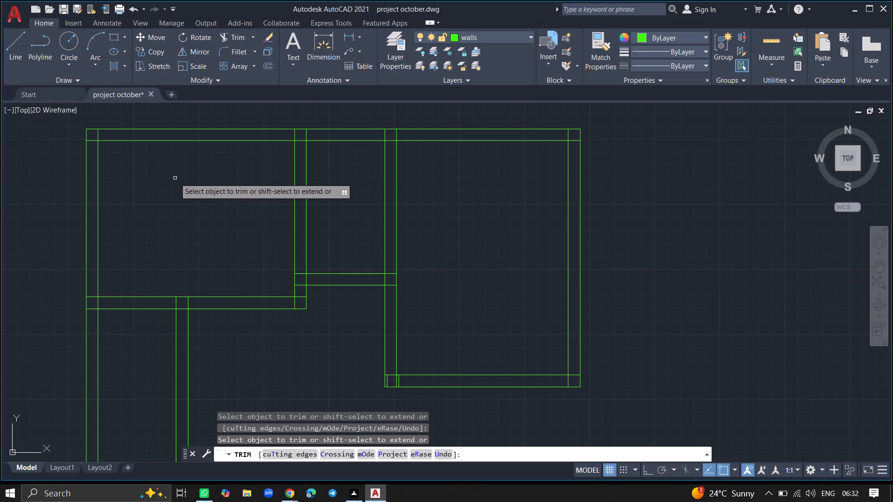
{"action": "key", "text": "Return"}
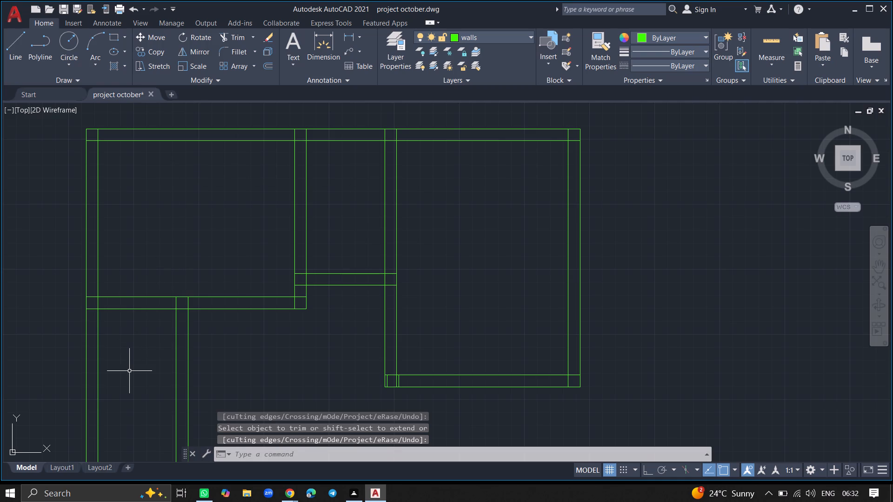
Offset the lower line of the upper-left room's bottom wall 10' downward to set the narrow room's length.
{"action": "scroll", "coordinate": [129, 371], "scroll_direction": "down", "scroll_amount": 5, "text": "ctrl"}
{"action": "scroll", "coordinate": [128, 386], "scroll_direction": "up", "scroll_amount": 4, "text": "ctrl"}
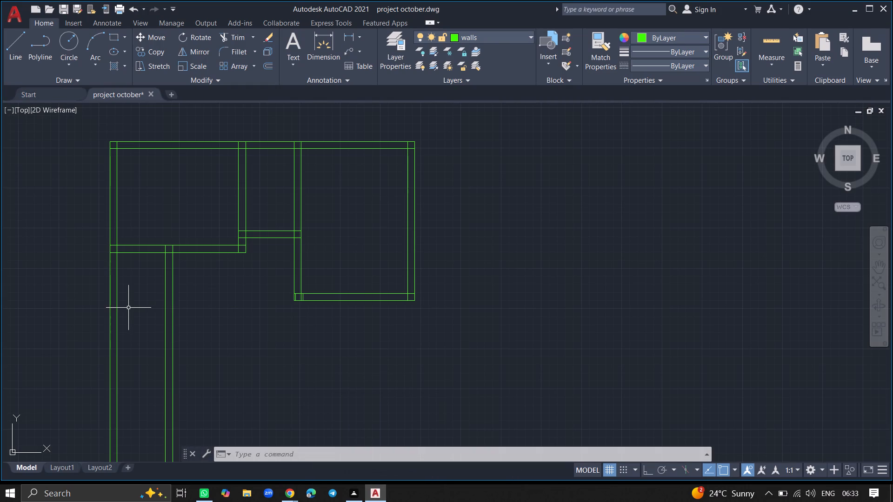
{"action": "key", "text": "o"}
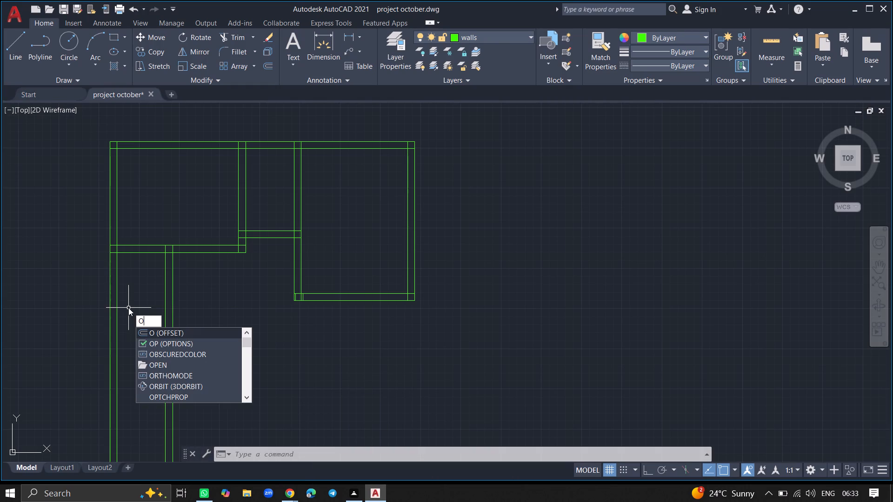
{"action": "type", "text": "ff"}
{"action": "type", "text": "set"}
{"action": "key", "text": "Return"}
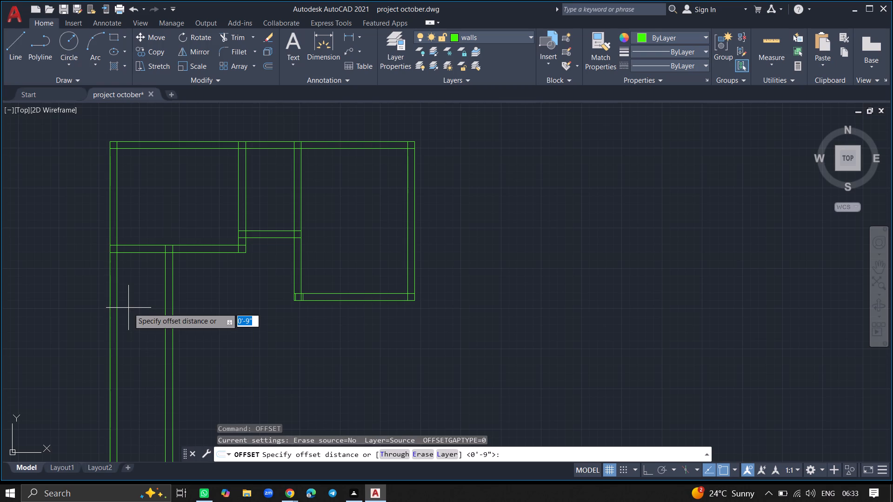
{"action": "key", "text": "1"}
{"action": "type", "text": "0'"}
{"action": "key", "text": "Return"}
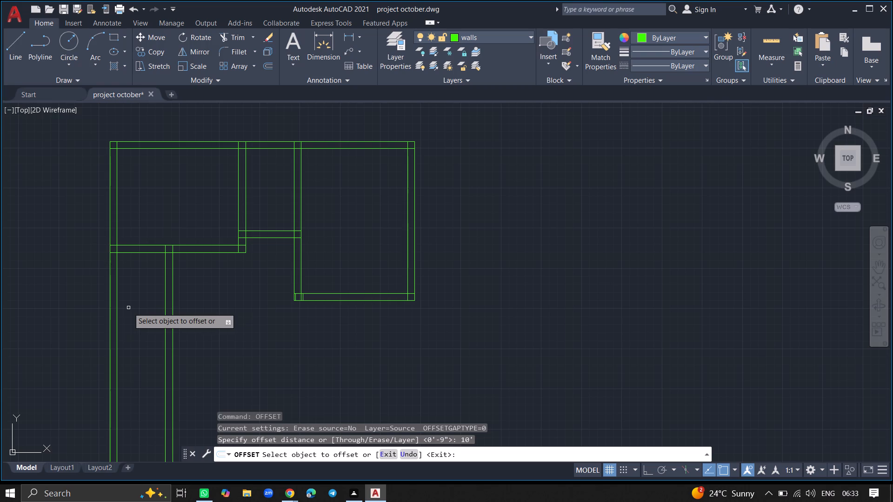
{"action": "left_click", "coordinate": [137, 252]}
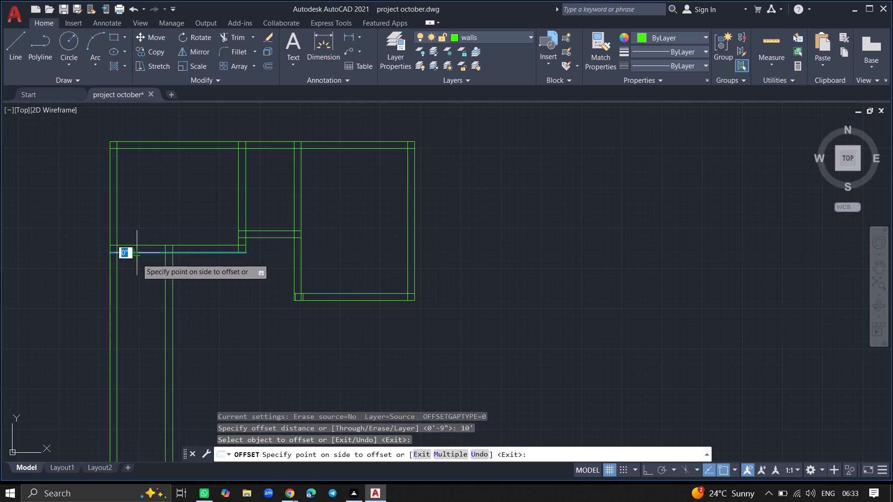
{"action": "left_click", "coordinate": [134, 311]}
{"action": "key", "text": "Return"}
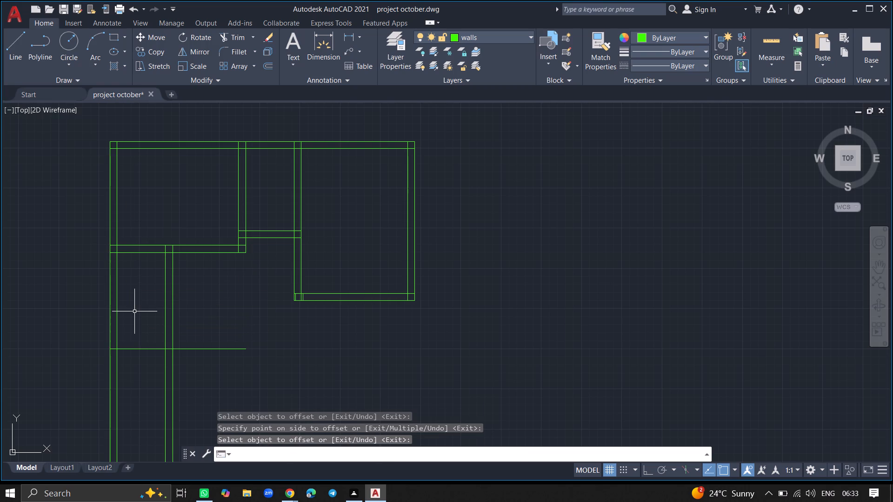
Offset the new horizontal line 9" downward to form the narrow room's bottom wall thickness.
{"action": "scroll", "coordinate": [149, 361], "scroll_direction": "up", "scroll_amount": 2, "text": "ctrl"}
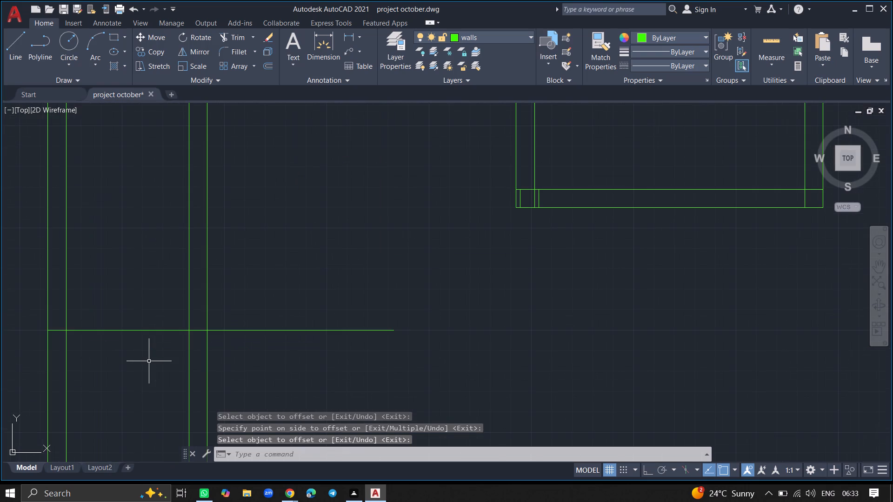
{"action": "key", "text": "o"}
{"action": "type", "text": "ff"}
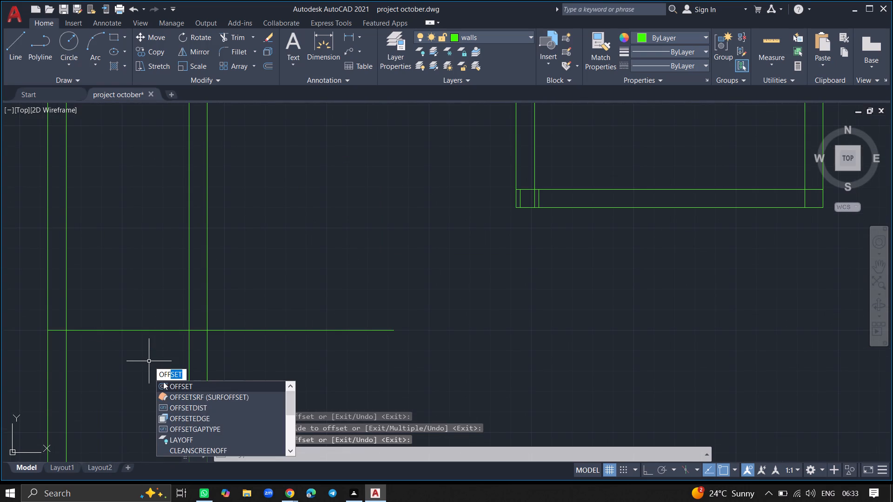
{"action": "left_click", "coordinate": [163, 382]}
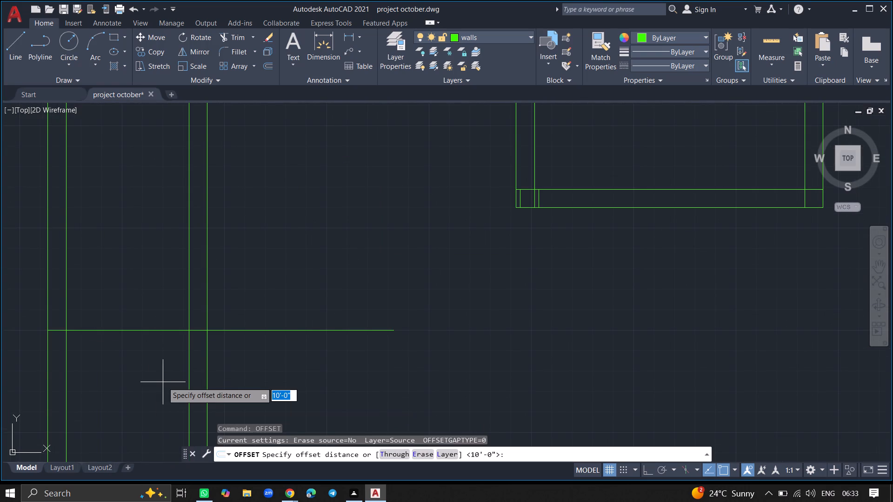
{"action": "key", "text": "9"}
{"action": "key", "text": "shift+quotedbl"}
{"action": "key", "text": "Return"}
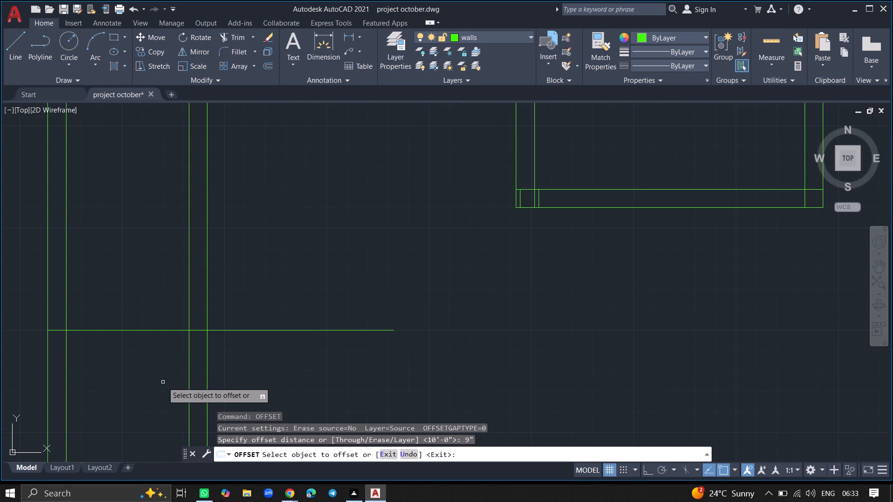
{"action": "left_click", "coordinate": [142, 331]}
{"action": "left_click", "coordinate": [142, 393]}
{"action": "key", "text": "Return"}
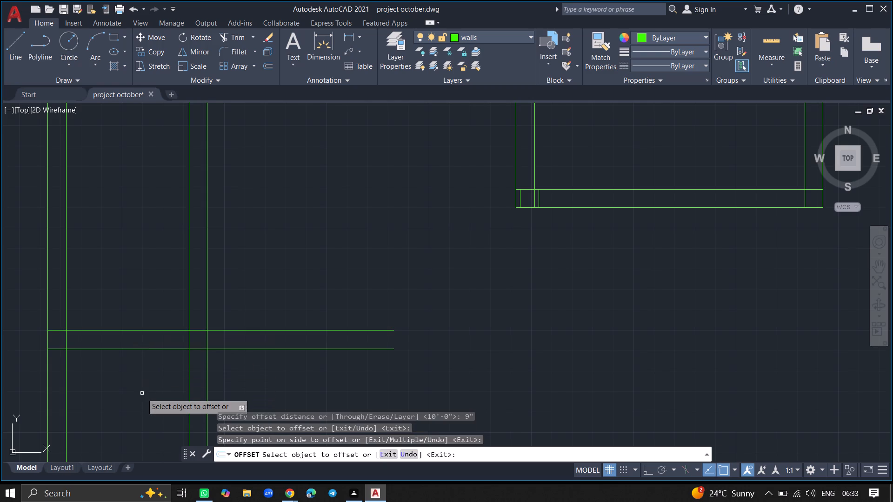
Trim both bottom wall lines where they run past the outer right line of the narrow room.
{"action": "type", "text": "tr"}
{"action": "type", "text": "im"}
{"action": "key", "text": "Return"}
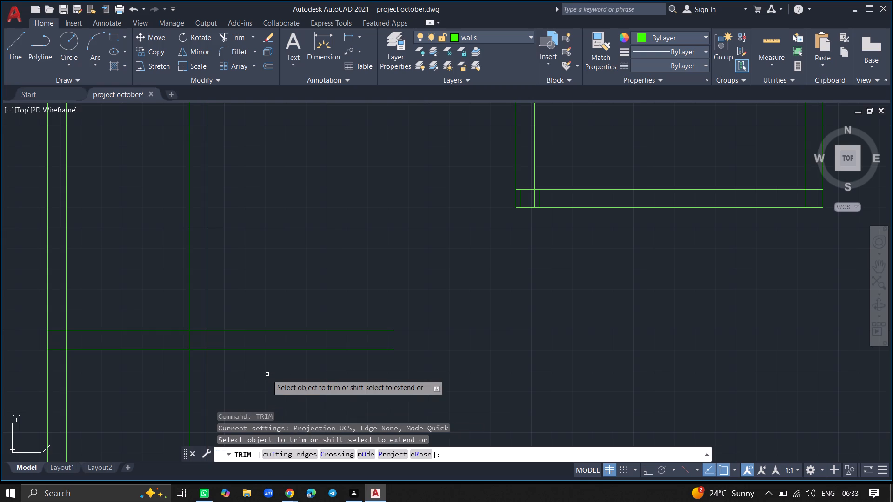
{"action": "left_click", "coordinate": [264, 350]}
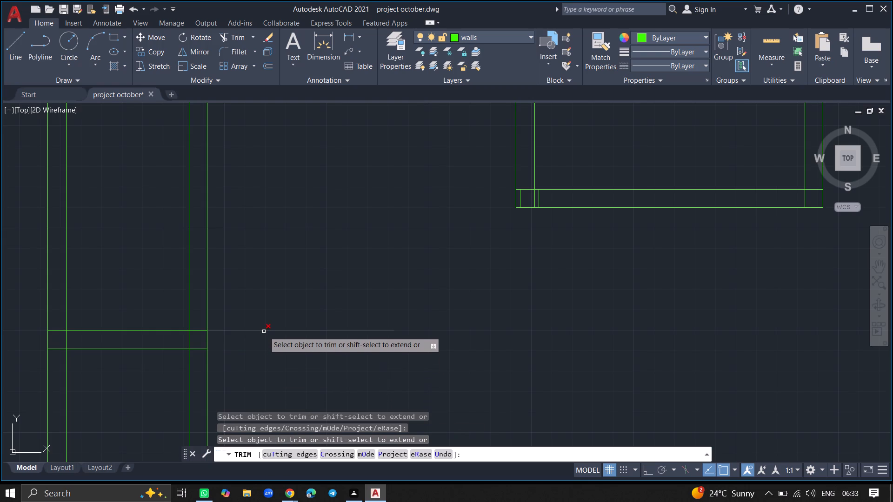
{"action": "left_click", "coordinate": [264, 331]}
{"action": "key", "text": "Return"}
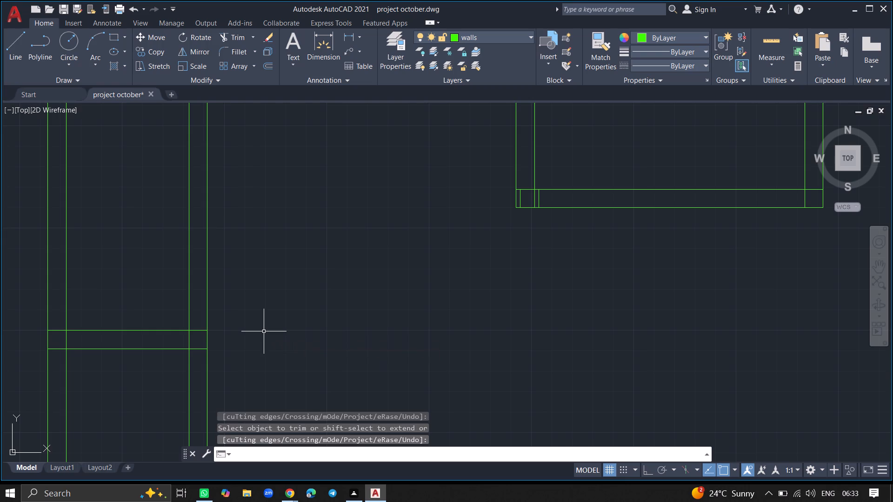
Trim both lines of the narrow room's right wall below its new bottom wall.
{"action": "scroll", "coordinate": [264, 331], "scroll_direction": "down", "scroll_amount": 2, "text": "ctrl"}
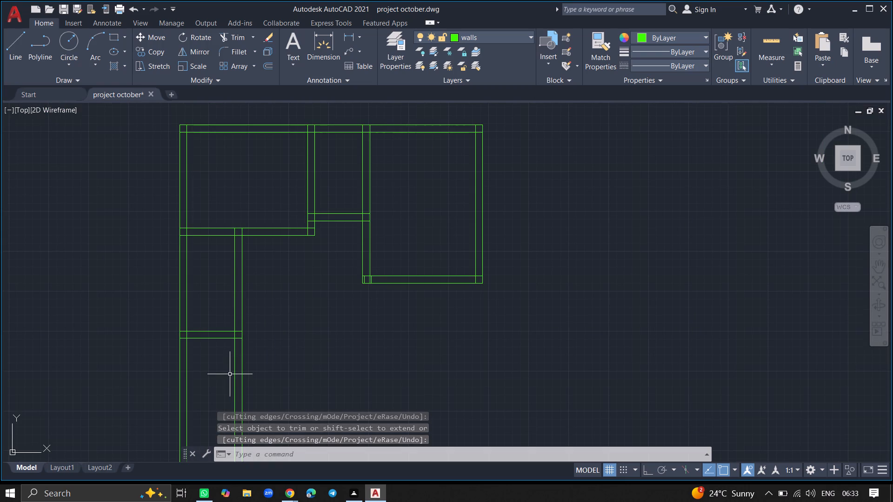
{"action": "scroll", "coordinate": [230, 374], "scroll_direction": "up", "scroll_amount": 1, "text": "ctrl"}
{"action": "type", "text": "tr"}
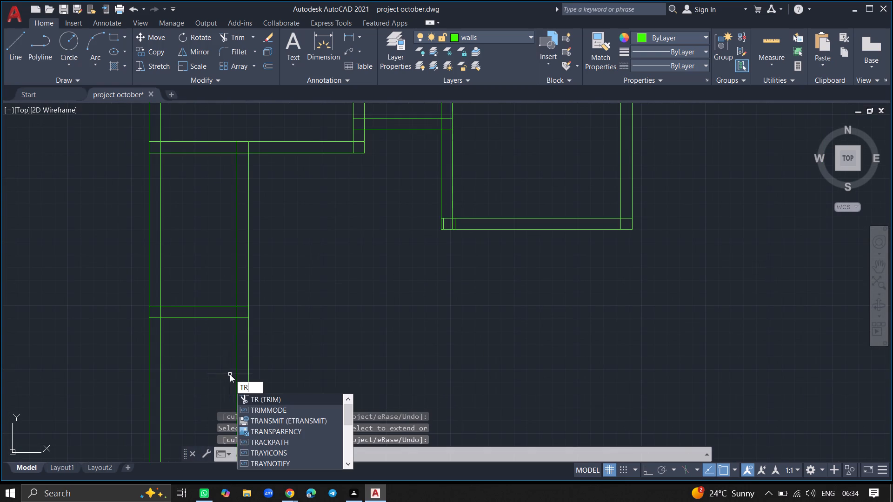
{"action": "type", "text": "im"}
{"action": "key", "text": "Return"}
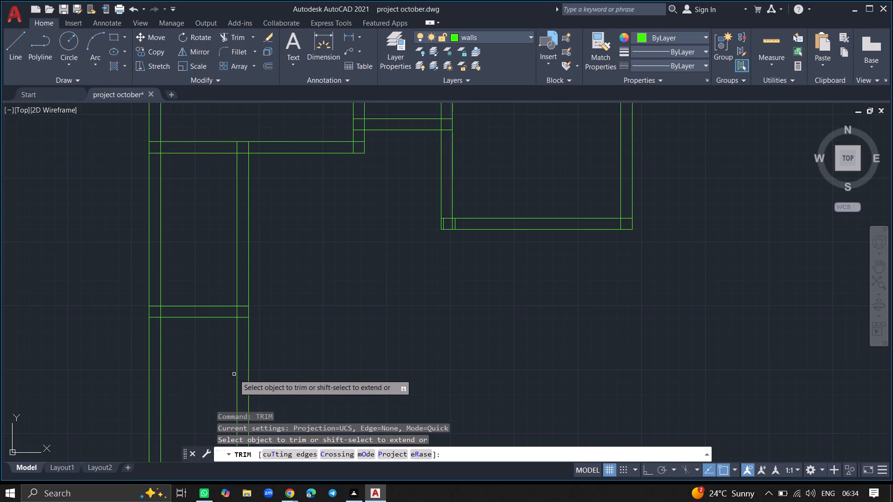
{"action": "left_click", "coordinate": [236, 373]}
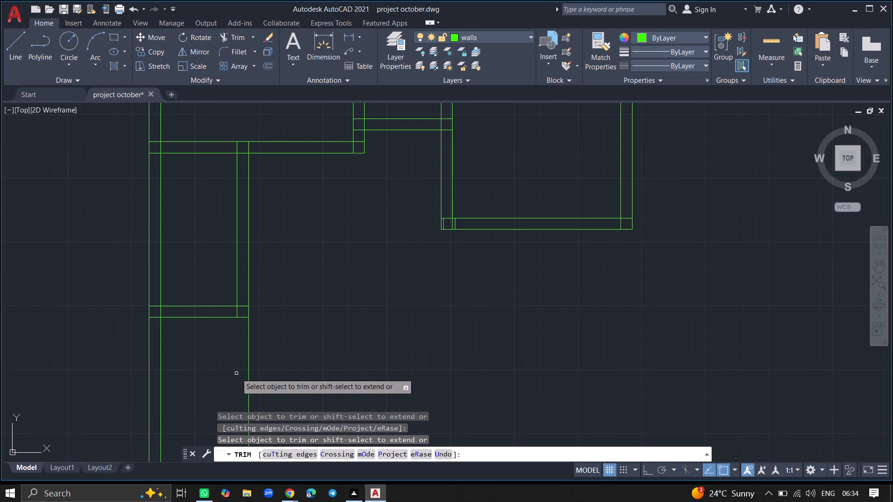
{"action": "left_click", "coordinate": [248, 370]}
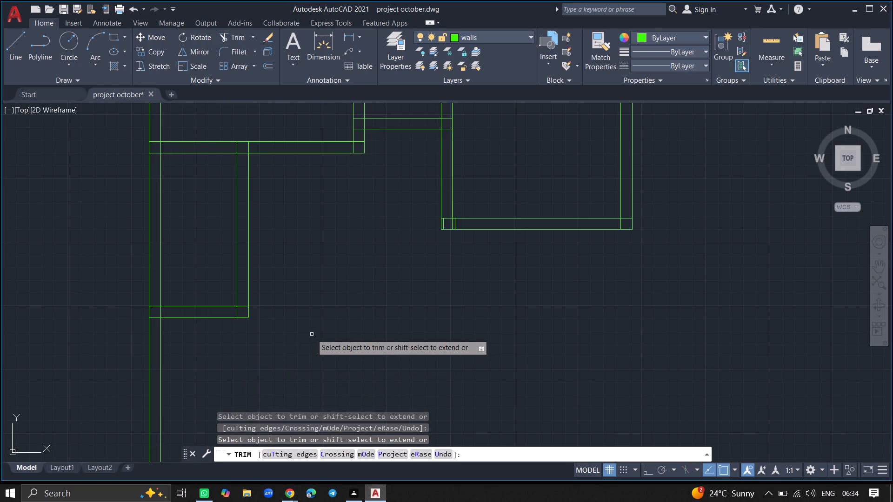
{"action": "key", "text": "Return"}
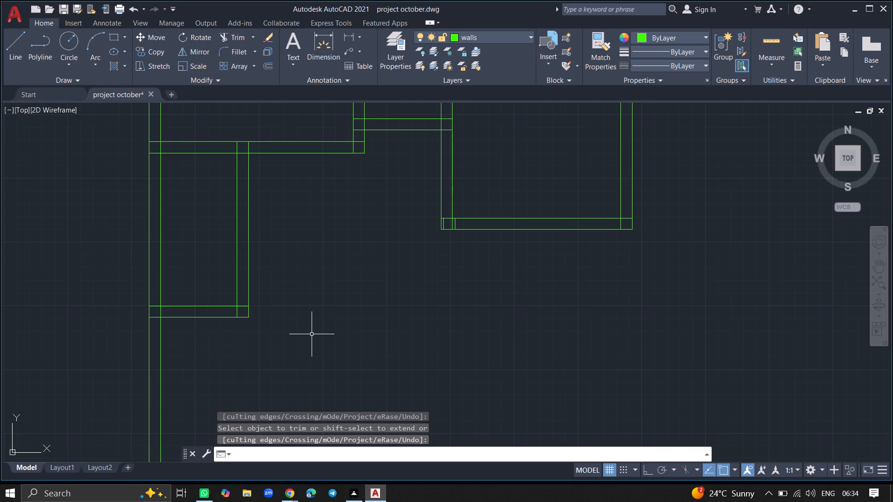
Offset the outer line of the narrow room's right wall 12'9" to the right.
{"action": "type", "text": "off"}
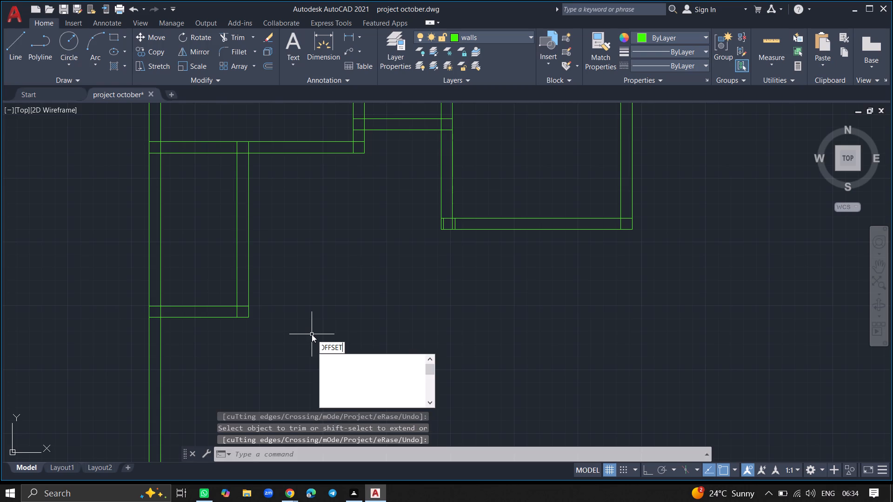
{"action": "type", "text": "set"}
{"action": "key", "text": "Return"}
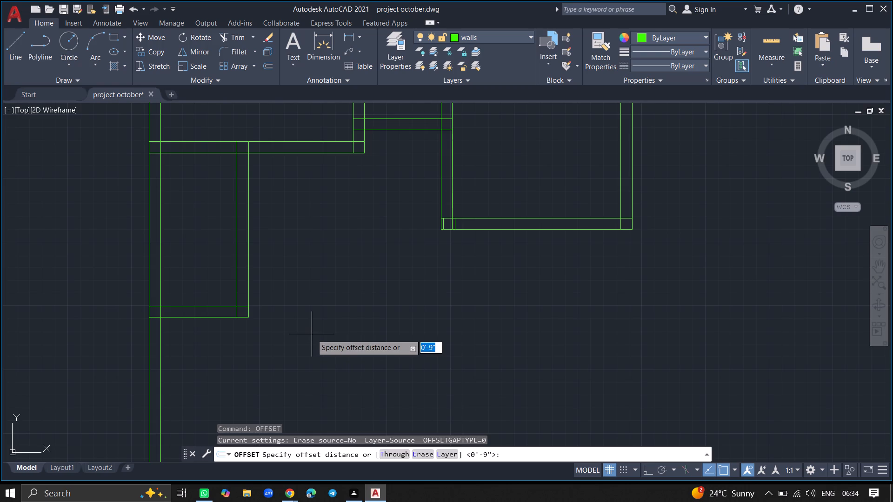
{"action": "type", "text": "12'"}
{"action": "key", "text": "9"}
{"action": "key", "text": "shift+quotedbl"}
{"action": "key", "text": "Return"}
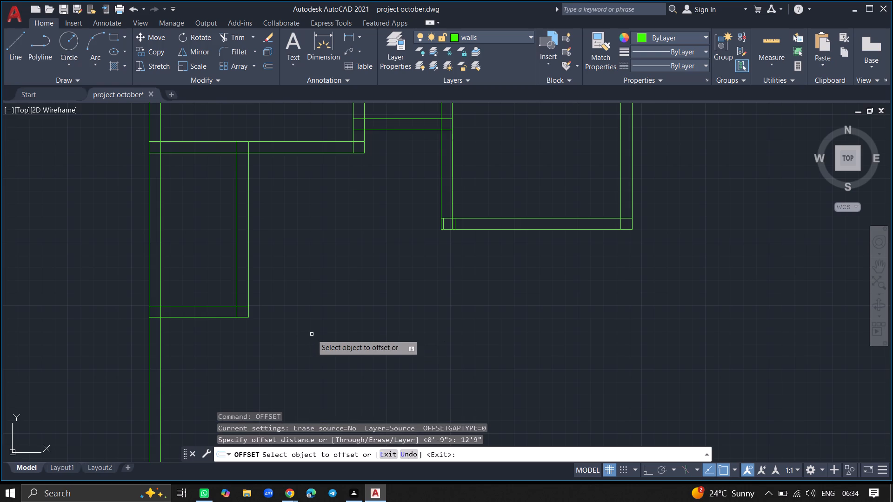
{"action": "left_click", "coordinate": [249, 265]}
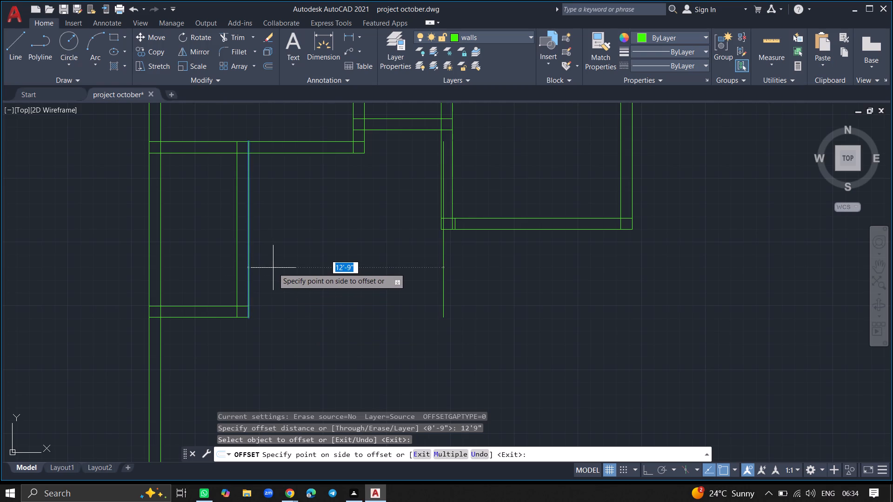
{"action": "left_click", "coordinate": [274, 268]}
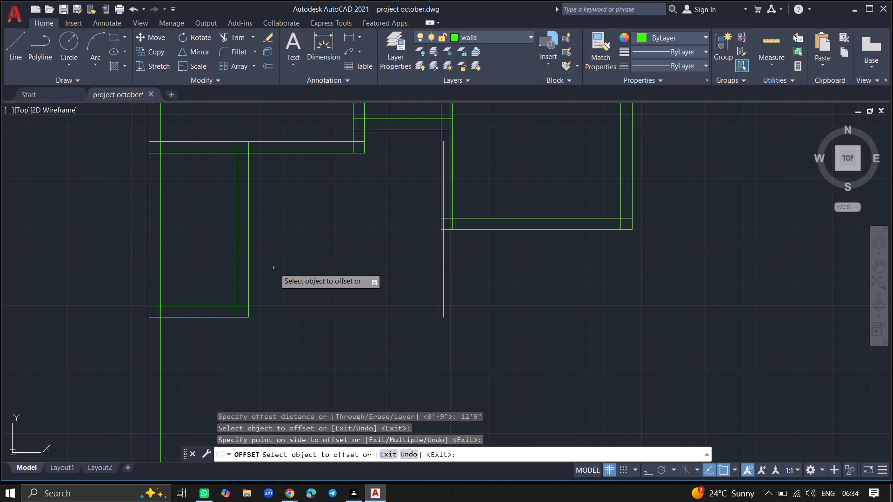
{"action": "key", "text": "Return"}
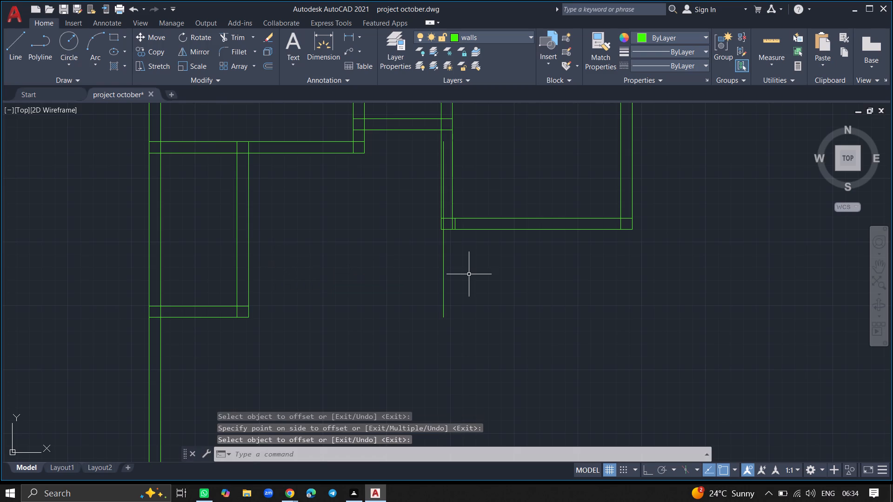
Offset the new vertical line 9" to the right to form the wall thickness.
{"action": "type", "text": "offset"}
{"action": "key", "text": "Return"}
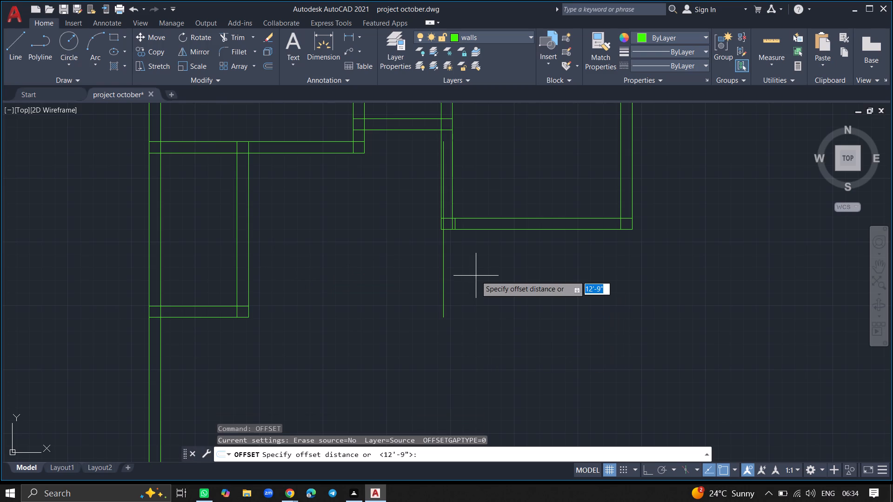
{"action": "key", "text": "9"}
{"action": "key", "text": "shift+quotedbl"}
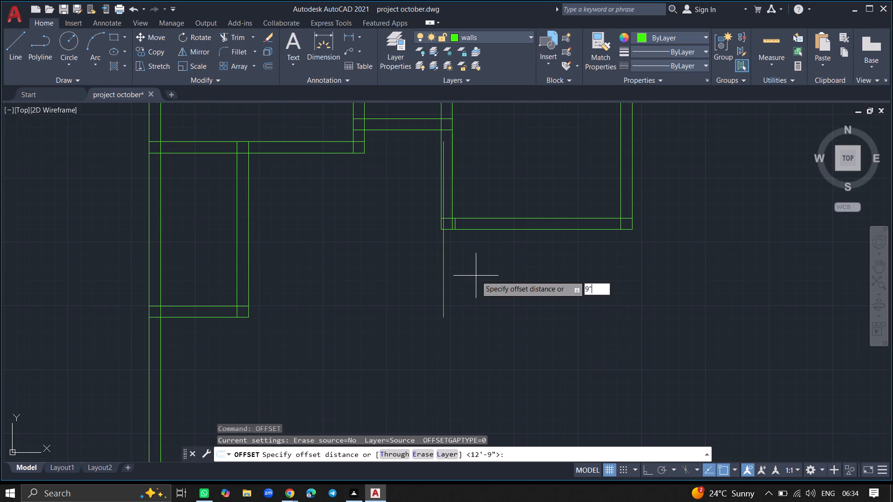
{"action": "key", "text": "Return"}
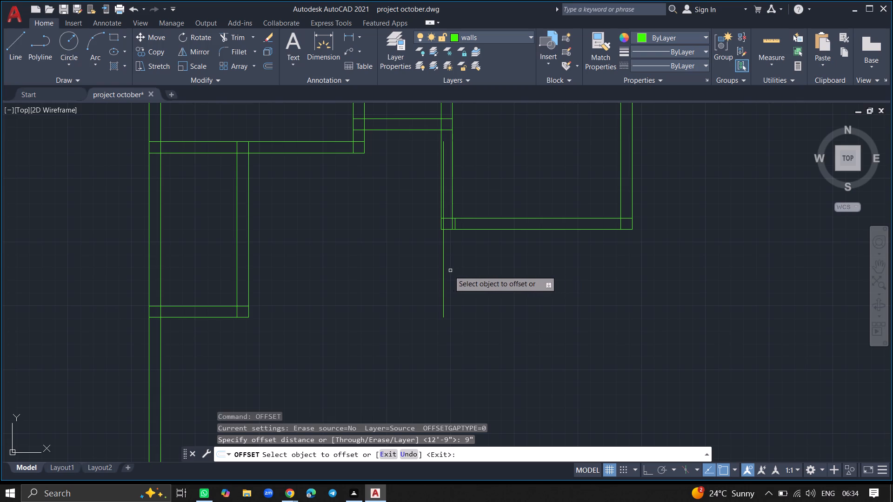
{"action": "left_click_drag", "start_coordinate": [443, 271], "coordinate": [469, 272]}
{"action": "left_click", "coordinate": [469, 272]}
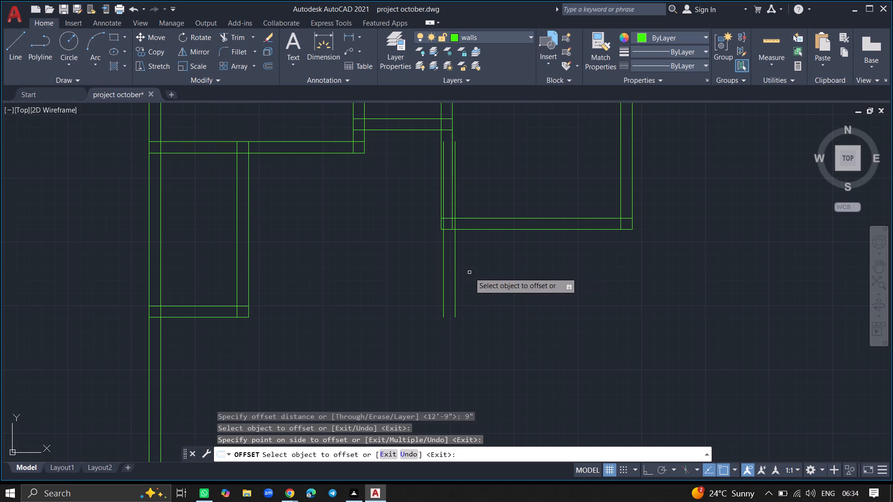
{"action": "key", "text": "Return"}
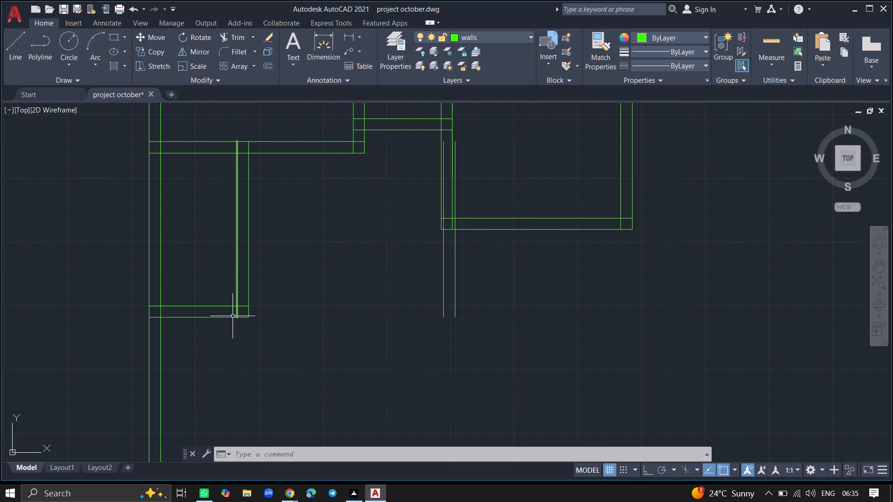
Start the Extend command for the wall lines.
{"action": "key", "text": "e"}
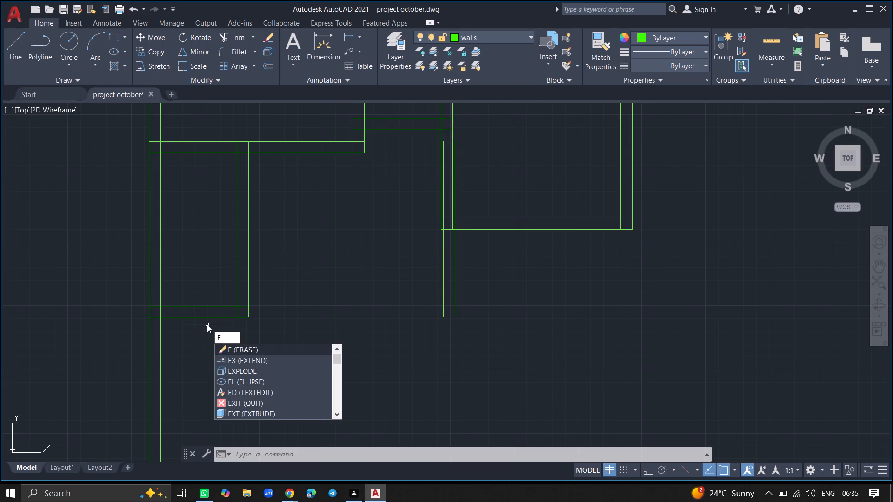
{"action": "key", "text": "x"}
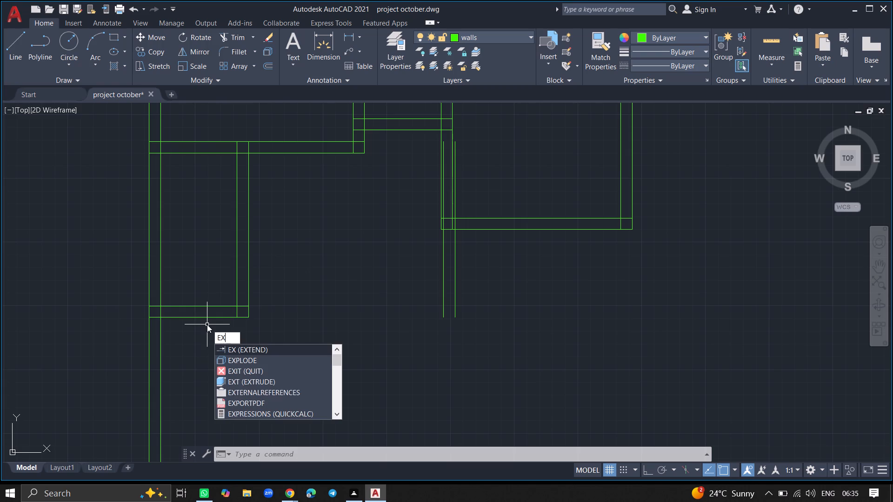
{"action": "key", "text": "Return"}
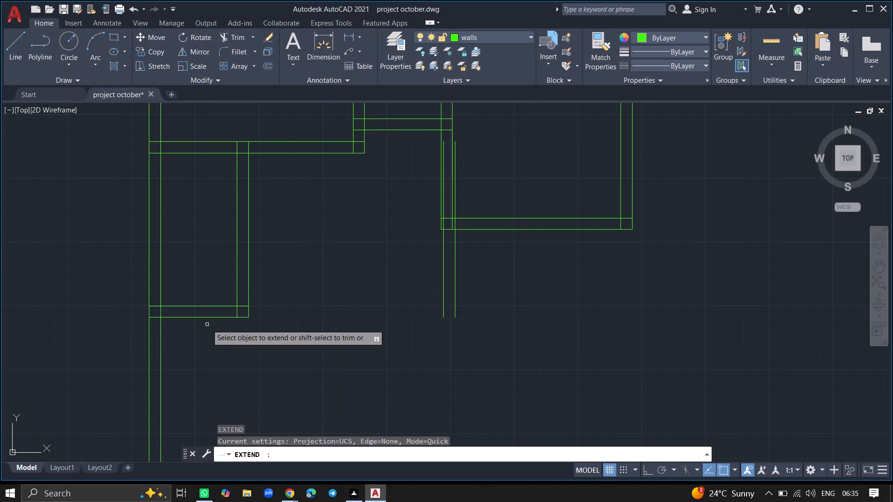
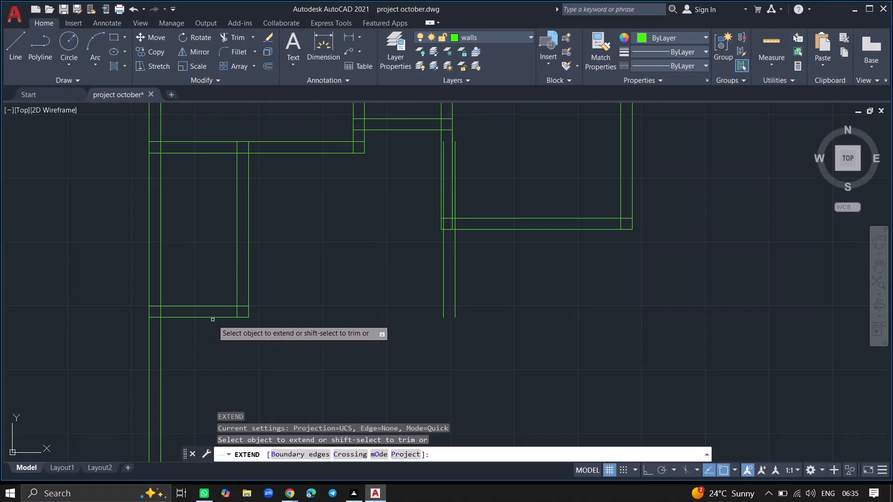
Extend both lines of the narrow room's bottom wall to the outer line of the 12'9" room's right wall.
{"action": "left_click", "coordinate": [213, 317]}
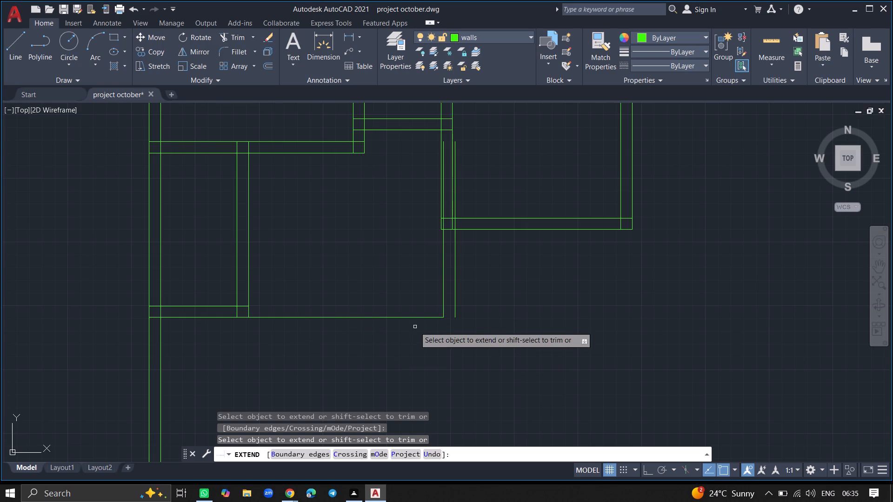
{"action": "left_click", "coordinate": [429, 317]}
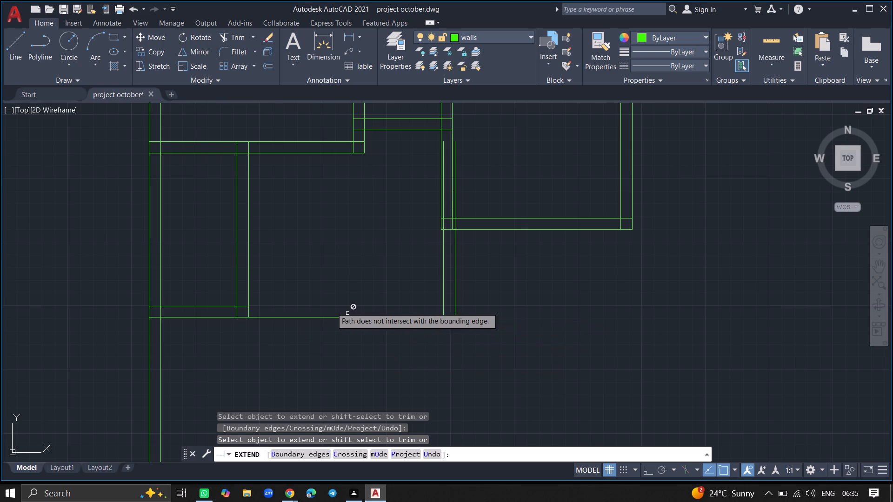
{"action": "left_click", "coordinate": [246, 306]}
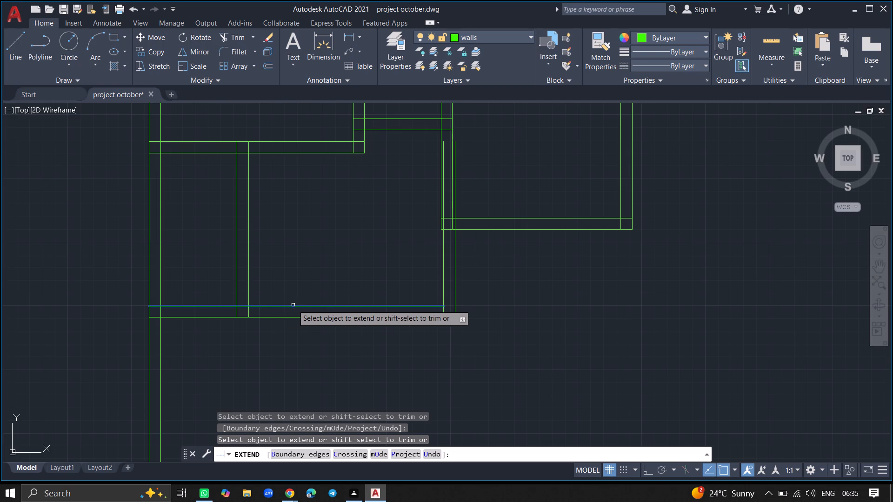
{"action": "left_click", "coordinate": [357, 307]}
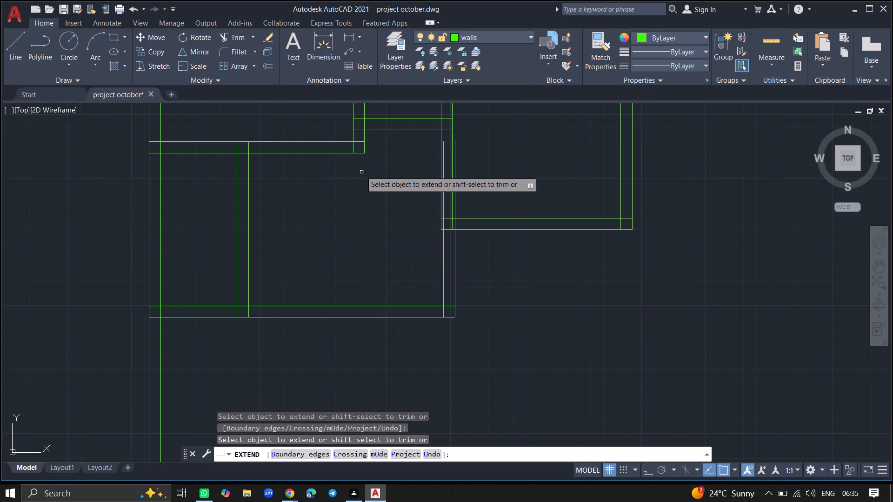
Extend both lines of the wall above the narrow room to the outer line of the 12'9" room's right wall.
{"action": "left_click", "coordinate": [357, 153]}
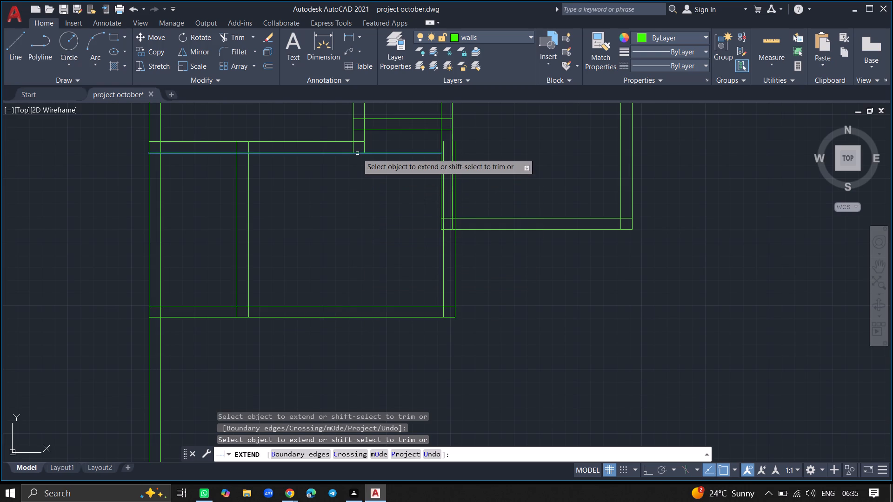
{"action": "left_click", "coordinate": [385, 152]}
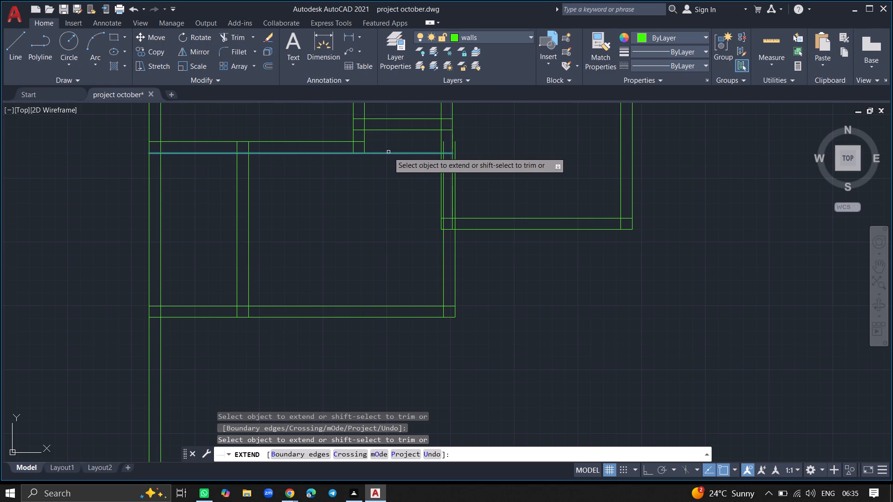
{"action": "left_click", "coordinate": [388, 152]}
{"action": "left_click", "coordinate": [393, 152]}
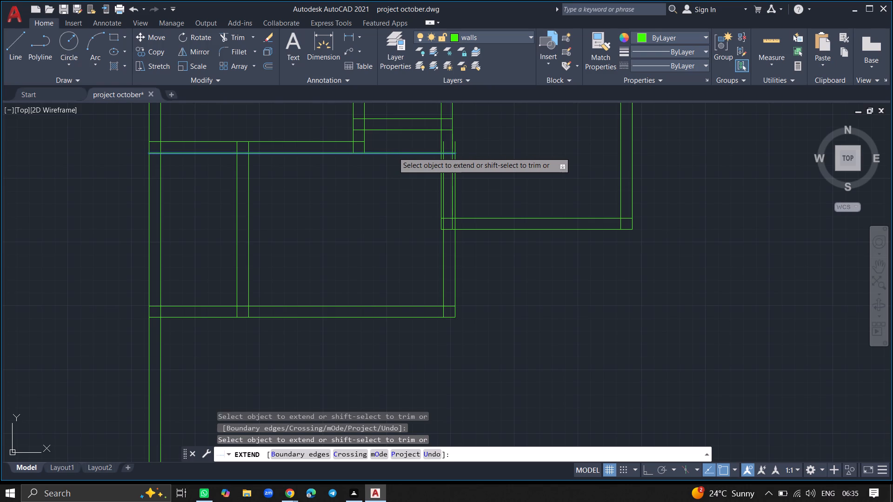
{"action": "left_click", "coordinate": [359, 141]}
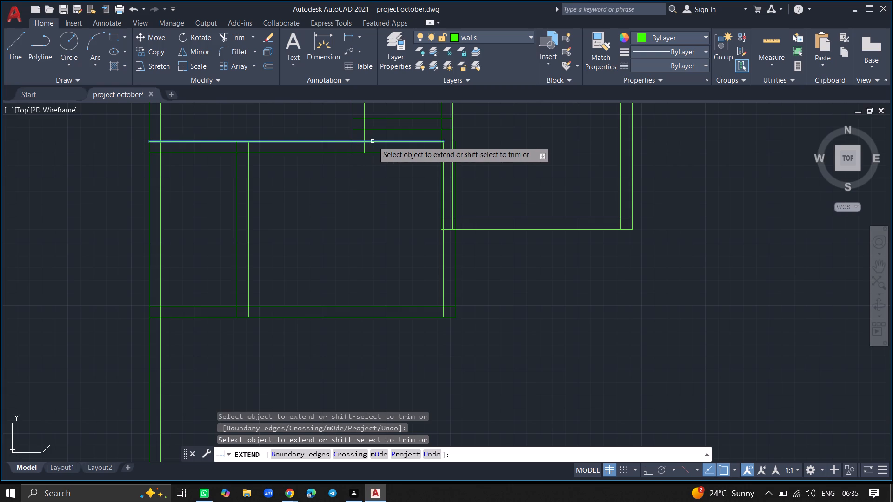
{"action": "left_click", "coordinate": [413, 141]}
{"action": "left_click", "coordinate": [422, 141]}
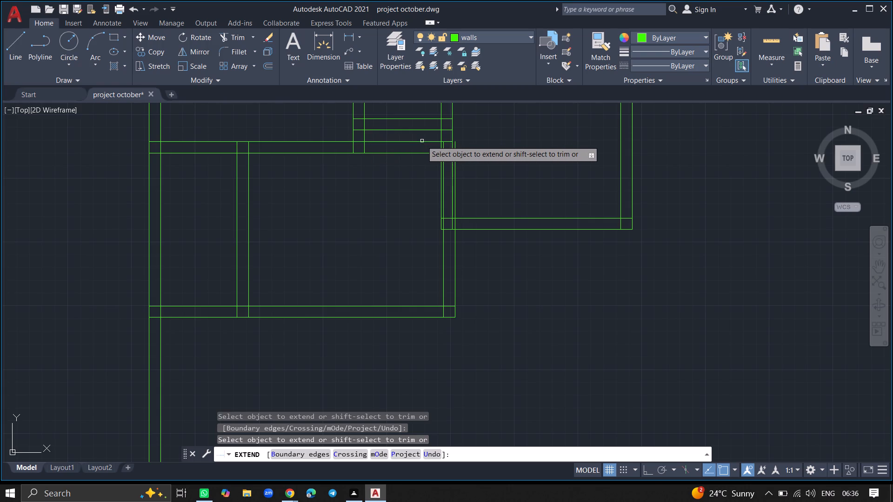
{"action": "left_click", "coordinate": [425, 141]}
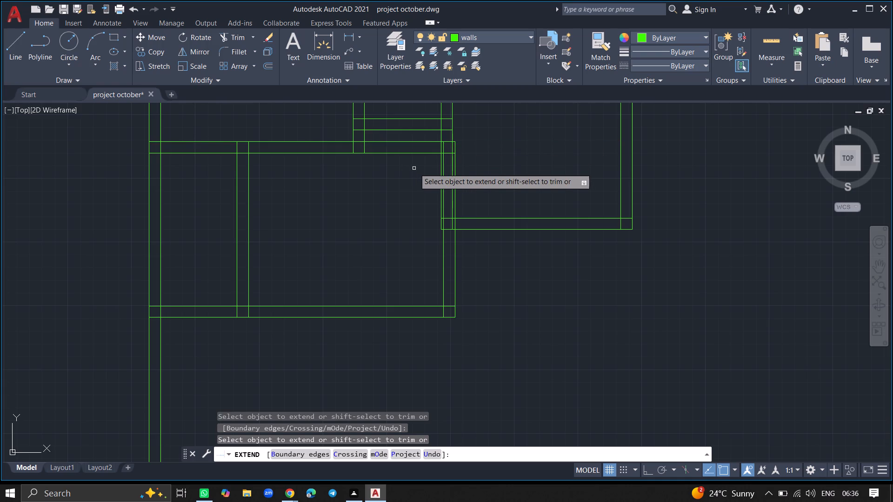
{"action": "key", "text": "Return"}
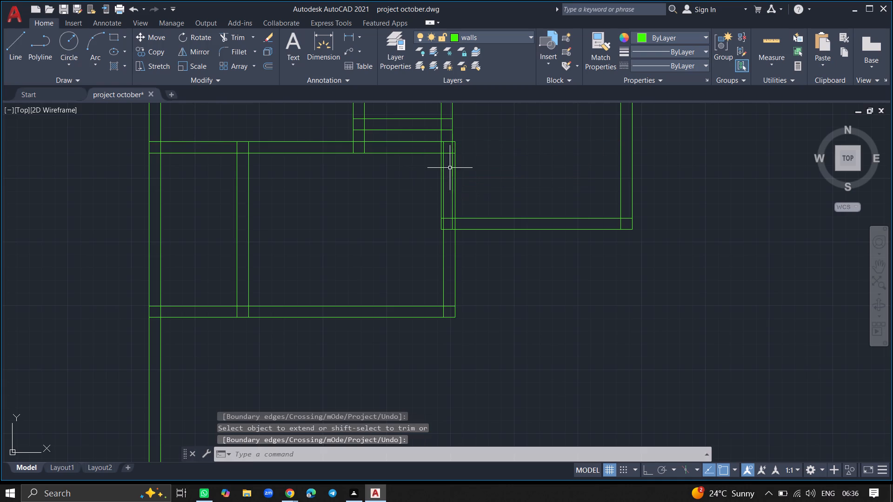
Offset the outer line of the two lower rooms' bottom wall 10'3" downward.
{"action": "scroll", "coordinate": [449, 148], "scroll_direction": "up", "scroll_amount": 3, "text": "ctrl"}
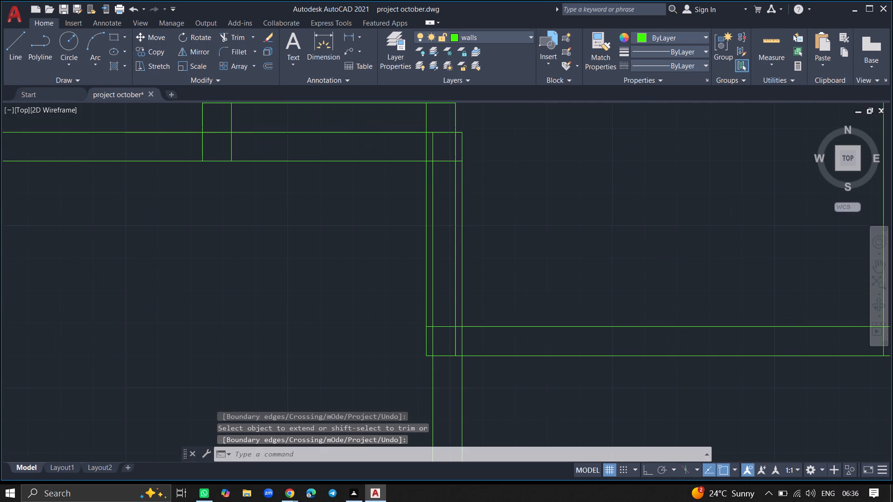
{"action": "scroll", "coordinate": [449, 148], "scroll_direction": "down", "scroll_amount": 6, "text": "ctrl"}
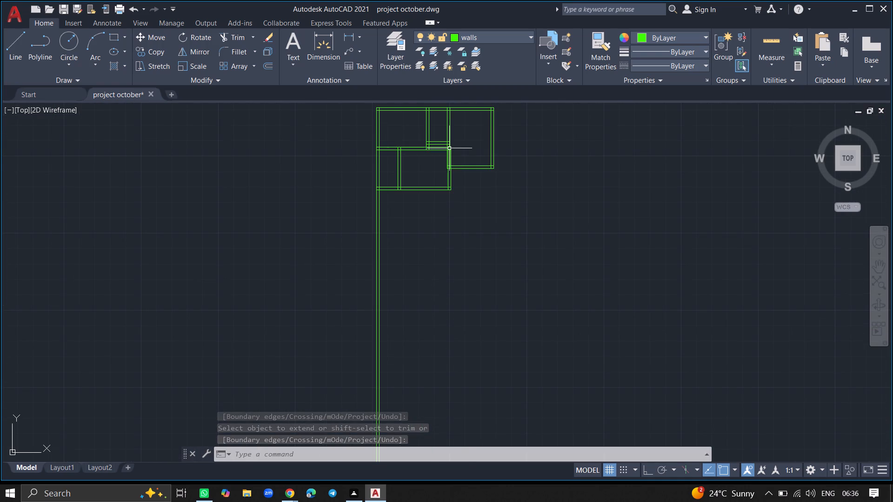
{"action": "scroll", "coordinate": [460, 180], "scroll_direction": "up", "scroll_amount": 2, "text": "ctrl"}
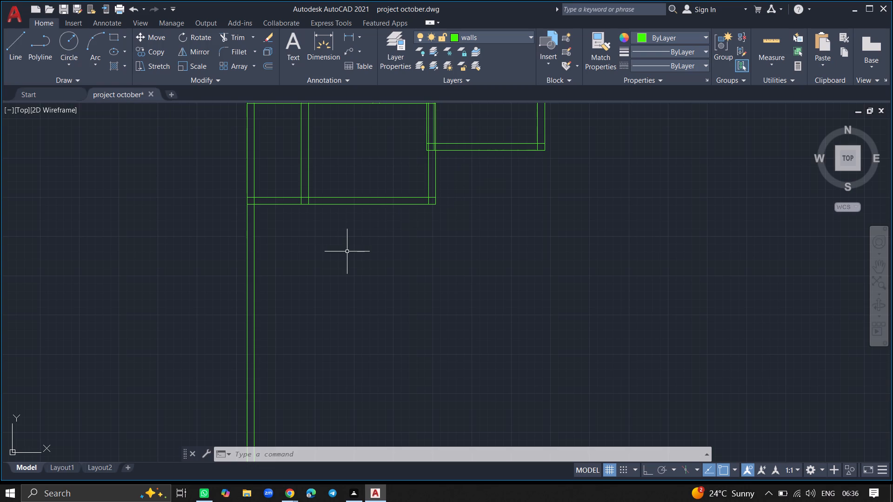
{"action": "scroll", "coordinate": [342, 257], "scroll_direction": "down", "scroll_amount": 2, "text": "ctrl"}
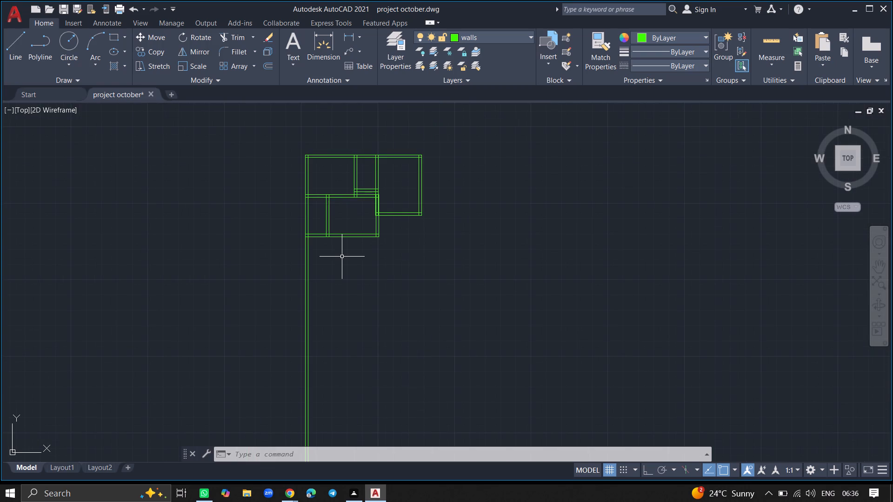
{"action": "key", "text": "o"}
{"action": "type", "text": "ffset"}
{"action": "key", "text": "Return"}
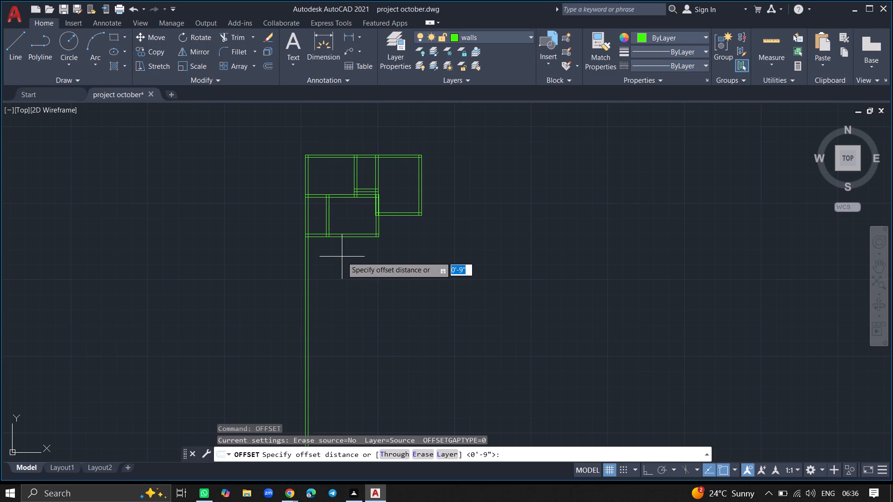
{"action": "key", "text": "1"}
{"action": "type", "text": "0'"}
{"action": "key", "text": "3"}
{"action": "key", "text": "shift+quotedbl"}
{"action": "key", "text": "Return"}
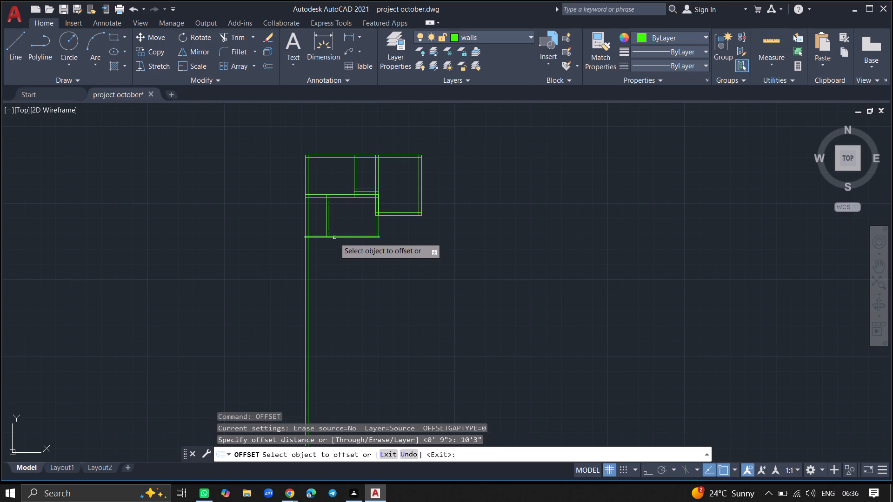
{"action": "left_click", "coordinate": [334, 238]}
{"action": "left_click", "coordinate": [334, 271]}
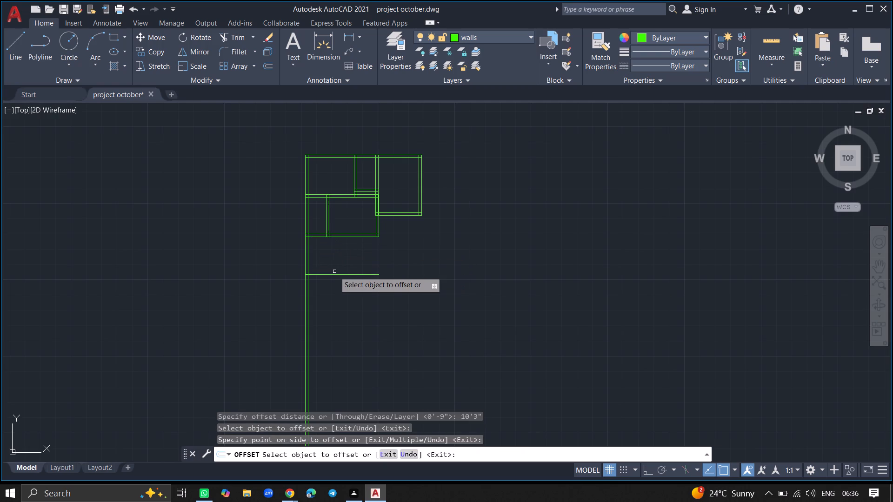
{"action": "key", "text": "Return"}
Offset the new horizontal line 9" downward to form the wall thickness.
{"action": "scroll", "coordinate": [334, 271], "scroll_direction": "up", "scroll_amount": 3, "text": "ctrl"}
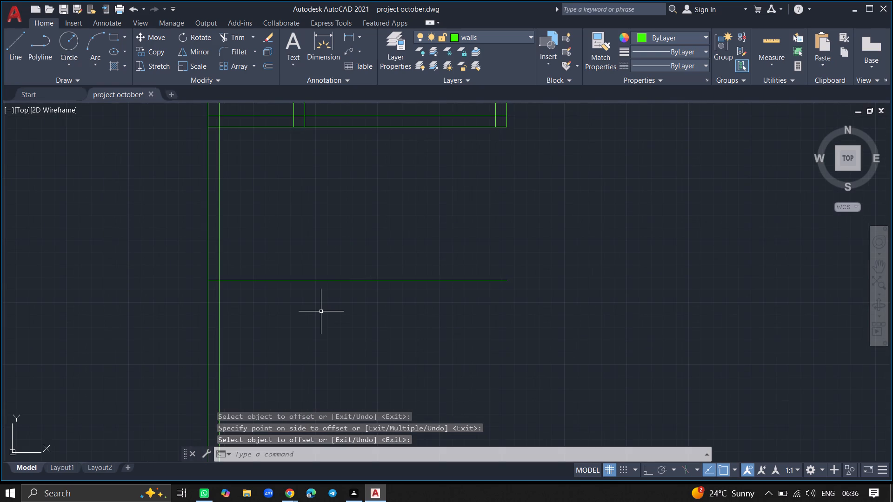
{"action": "key", "text": "o"}
{"action": "type", "text": "ff"}
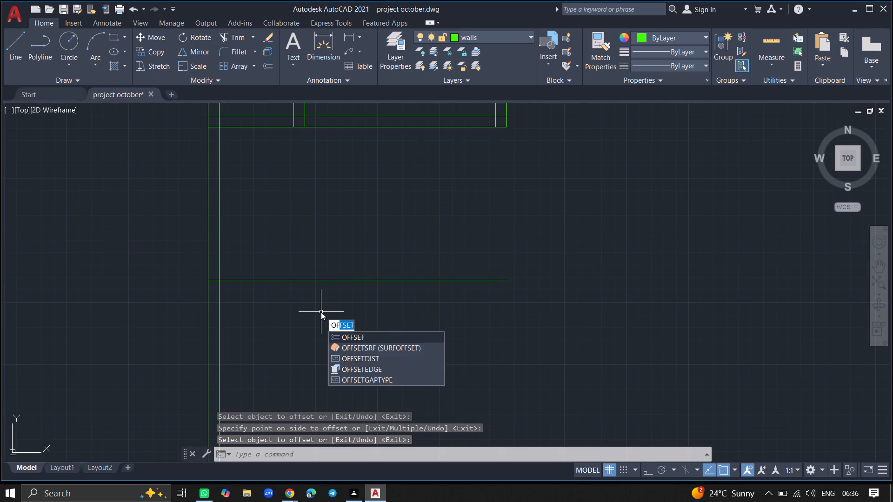
{"action": "type", "text": "set"}
{"action": "key", "text": "Return"}
{"action": "key", "text": "9"}
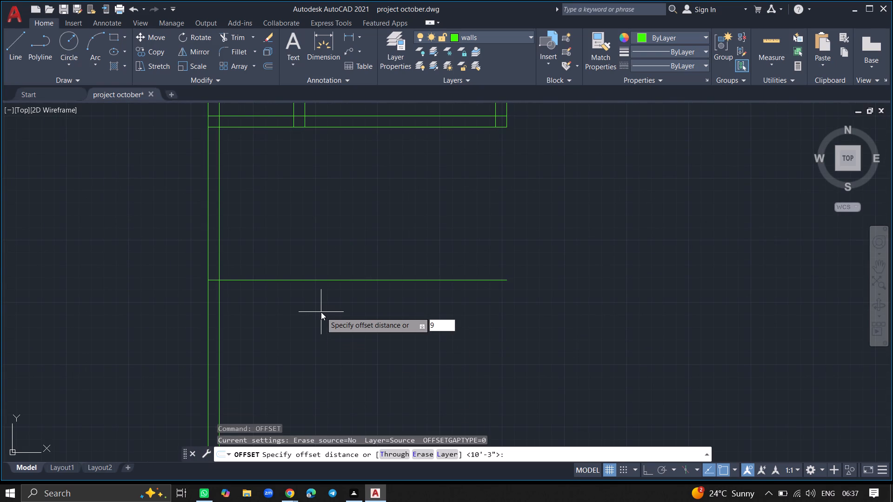
{"action": "key", "text": "shift+quotedbl"}
{"action": "key", "text": "Return"}
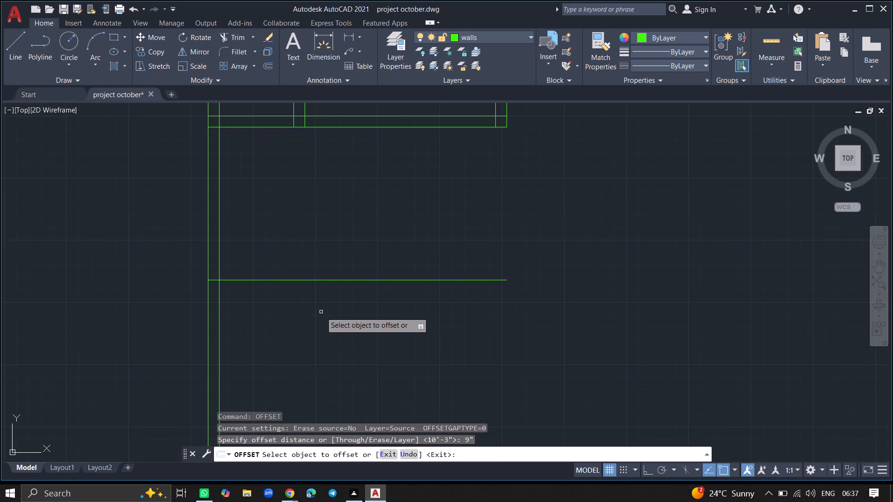
{"action": "left_click", "coordinate": [319, 280]}
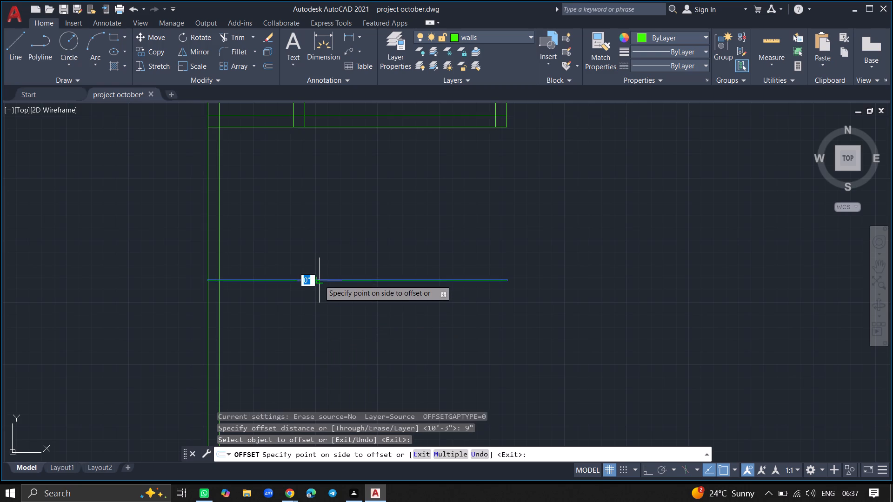
{"action": "left_click", "coordinate": [319, 297]}
{"action": "key", "text": "Return"}
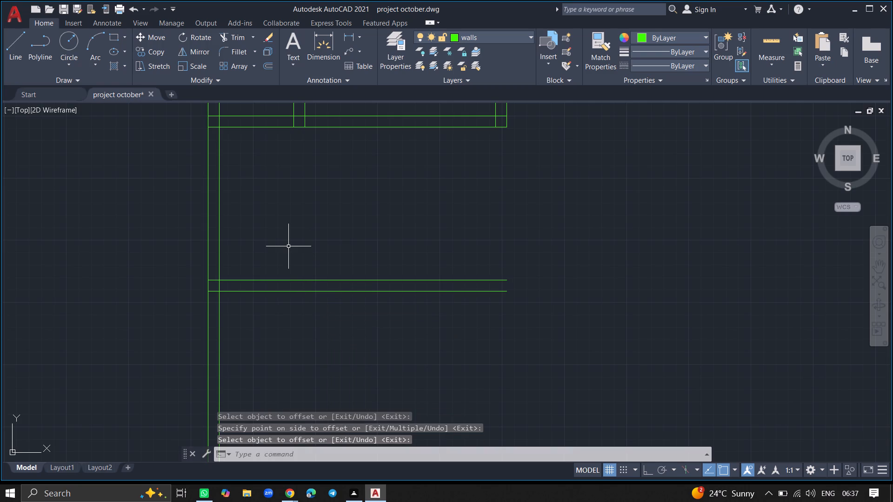
Offset the inner line of the long left exterior wall 14'3" to the right.
{"action": "type", "text": "offset"}
{"action": "key", "text": "Return"}
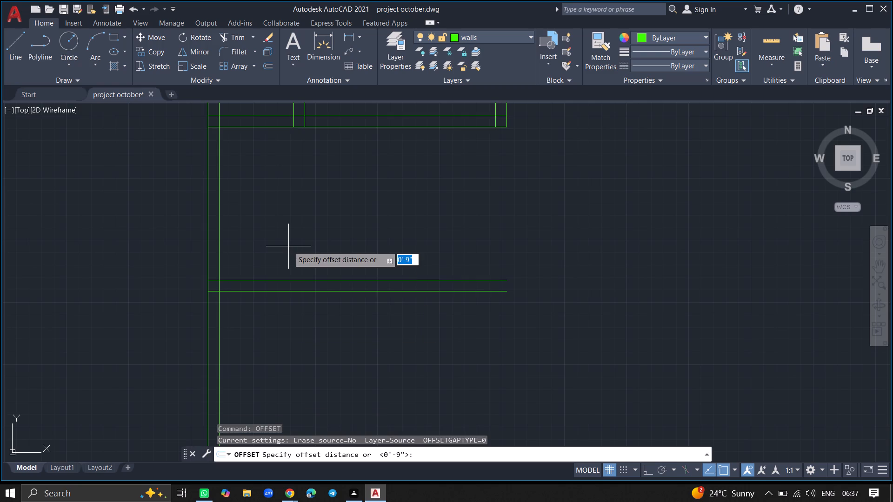
{"action": "type", "text": "14"}
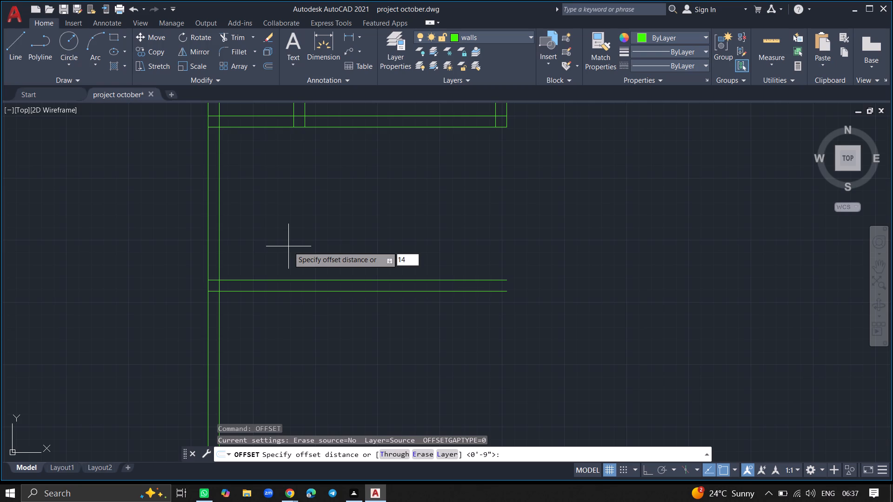
{"action": "key", "text": "apostrophe"}
{"action": "key", "text": "3"}
{"action": "key", "text": "shift+quotedbl"}
{"action": "key", "text": "Return"}
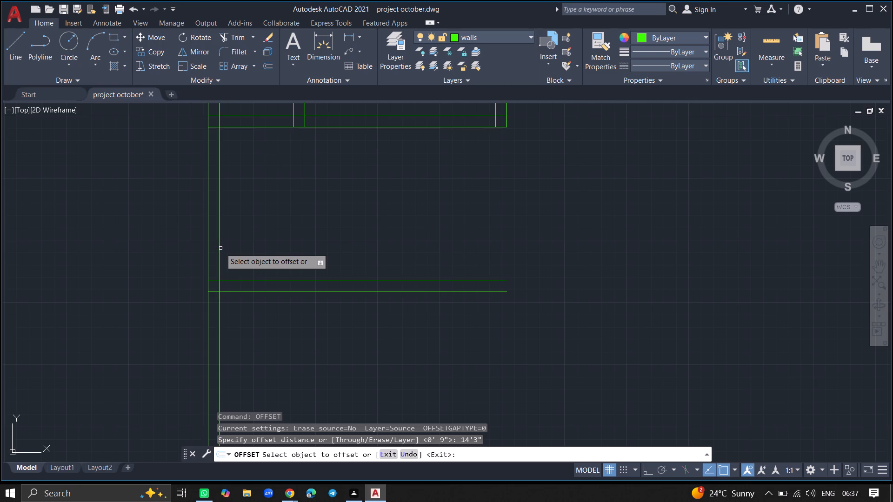
{"action": "left_click_drag", "start_coordinate": [220, 248], "coordinate": [252, 250]}
{"action": "left_click", "coordinate": [252, 250]}
{"action": "scroll", "coordinate": [252, 250], "scroll_direction": "down", "scroll_amount": 3, "text": "ctrl"}
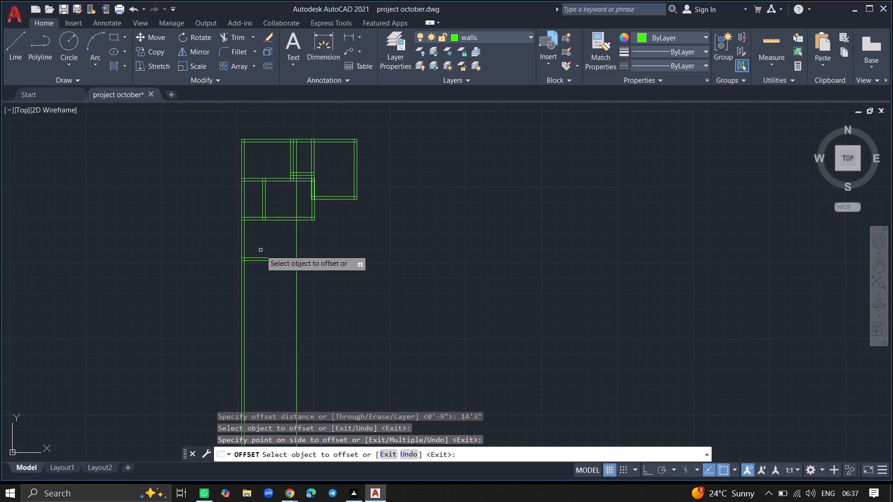
{"action": "key", "text": "Return"}
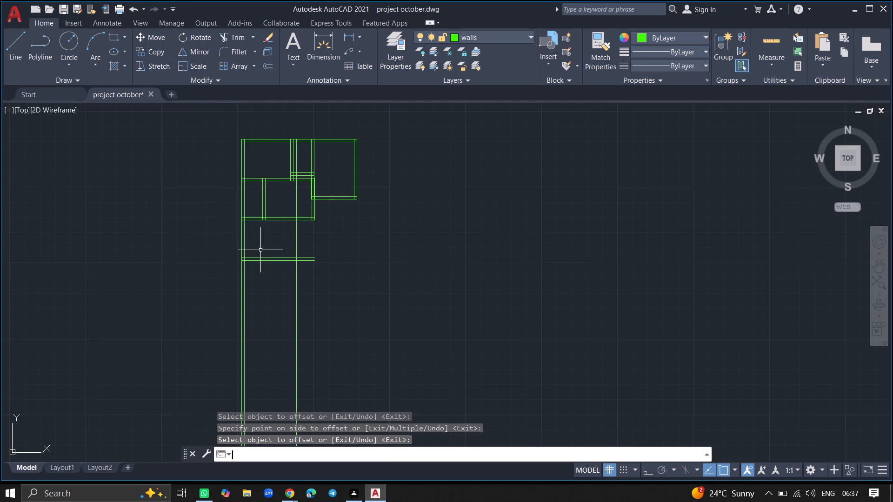
Offset the new vertical line of the 14'3" room 9" to the right to form the wall thickness.
{"action": "key", "text": "o"}
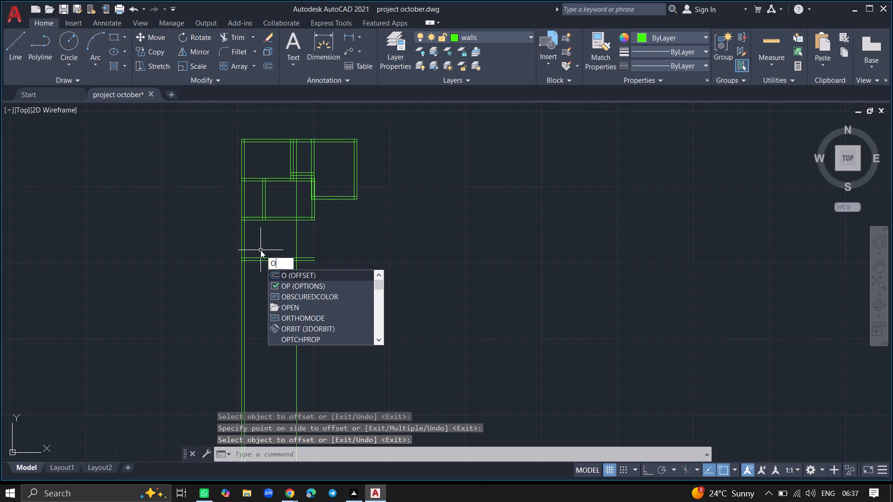
{"action": "type", "text": "ffset"}
{"action": "key", "text": "Return"}
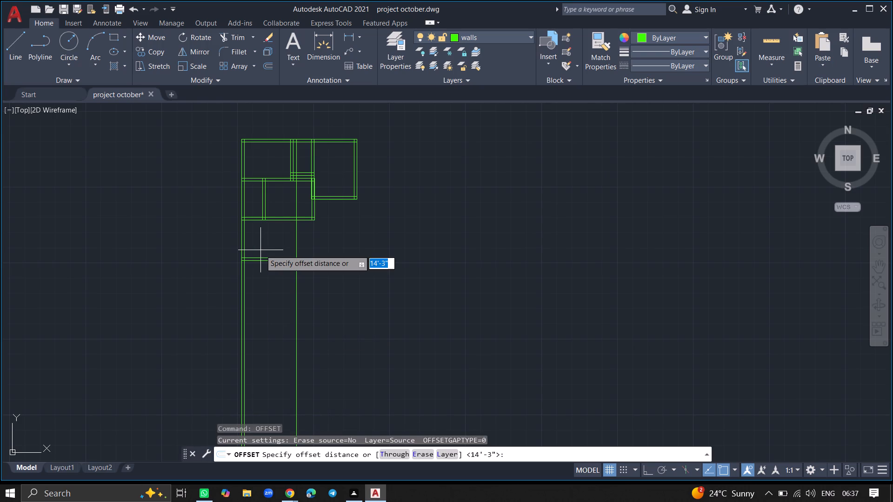
{"action": "key", "text": "9"}
{"action": "key", "text": "shift+quotedbl"}
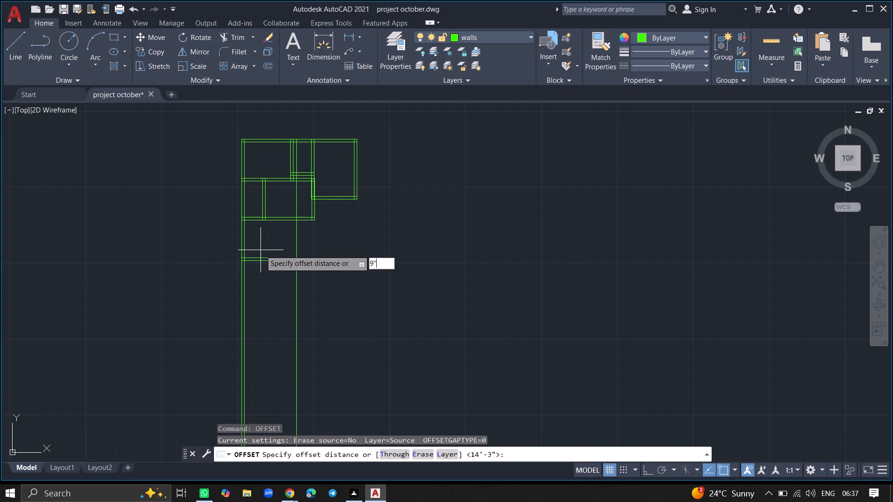
{"action": "key", "text": "Return"}
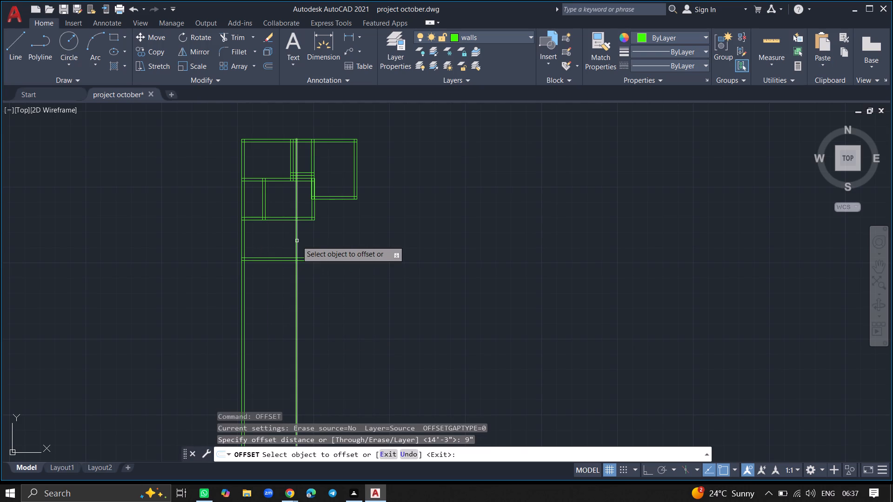
{"action": "left_click", "coordinate": [297, 241]}
{"action": "left_click", "coordinate": [307, 241]}
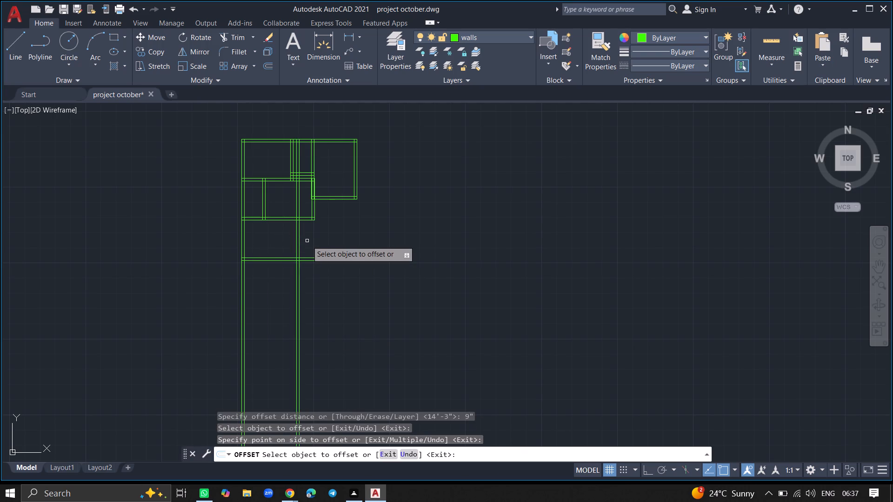
{"action": "key", "text": "Return"}
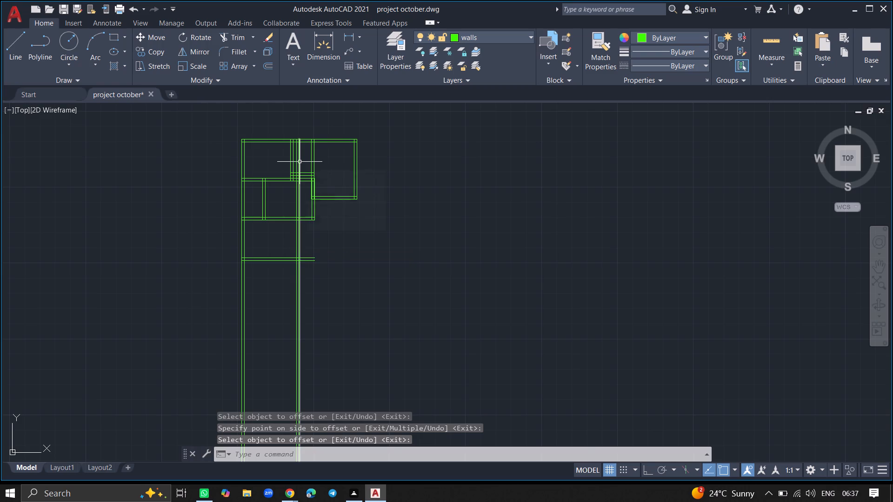
Trim both lines of the new vertical wall out of the narrow upper room and its top exterior wall.
{"action": "scroll", "coordinate": [300, 162], "scroll_direction": "up", "scroll_amount": 1, "text": "ctrl"}
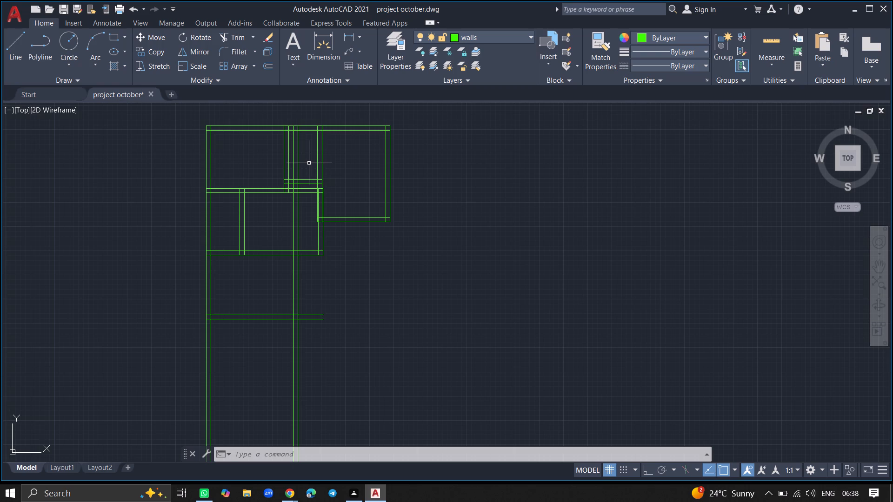
{"action": "type", "text": "trim"}
{"action": "key", "text": "Return"}
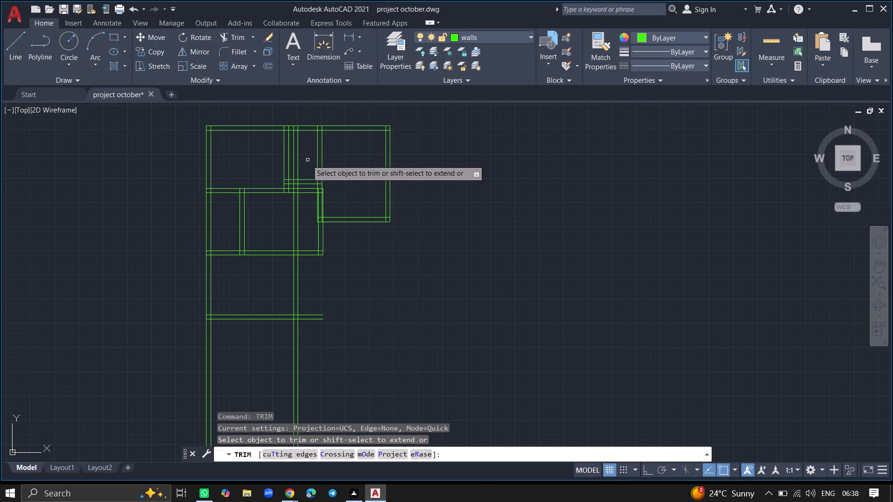
{"action": "left_click", "coordinate": [297, 159]}
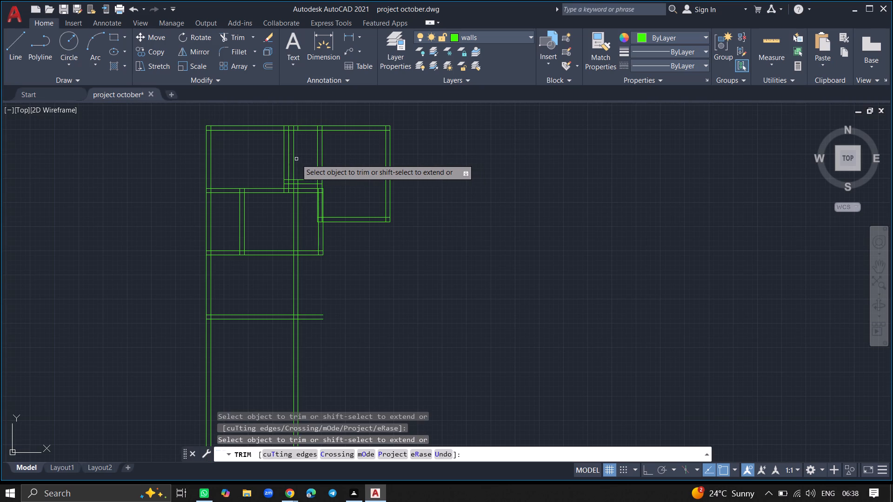
{"action": "left_click", "coordinate": [295, 160]}
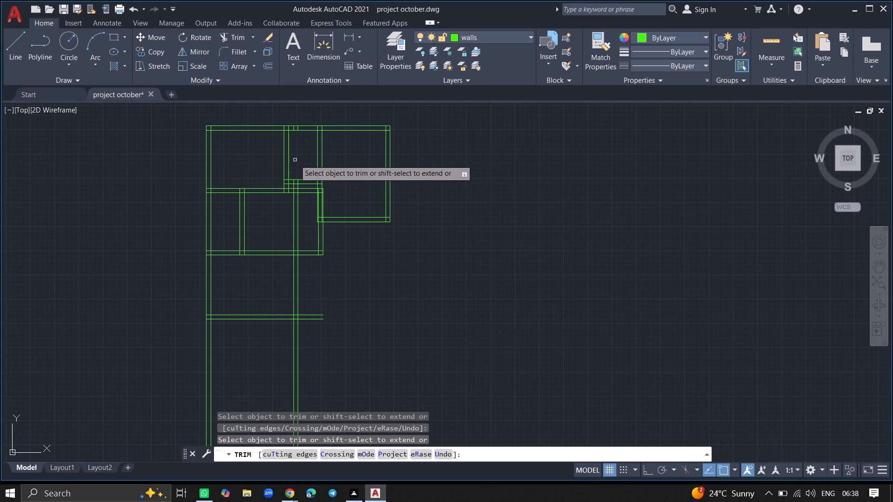
{"action": "scroll", "coordinate": [296, 141], "scroll_direction": "up", "scroll_amount": 1, "text": "ctrl"}
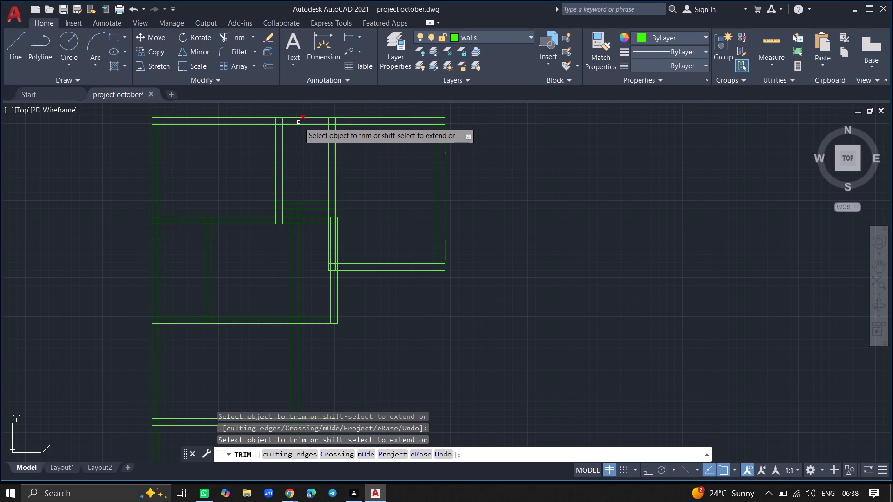
{"action": "left_click", "coordinate": [299, 122]}
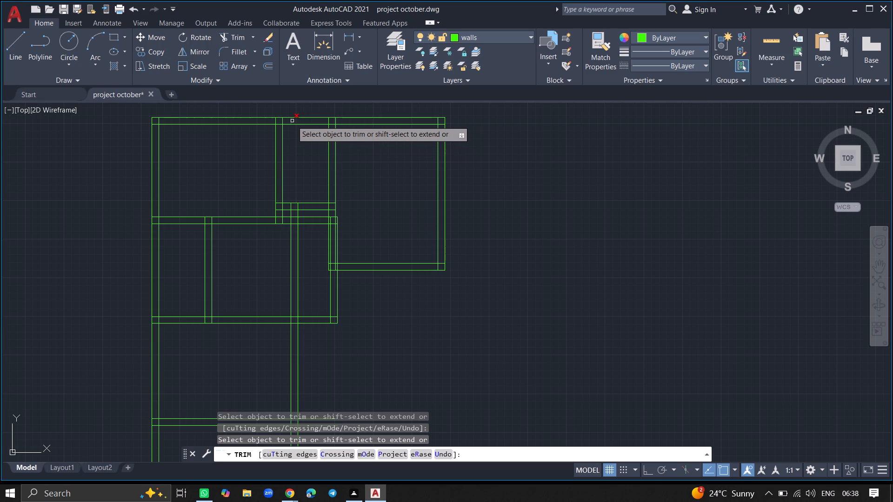
{"action": "left_click", "coordinate": [292, 121]}
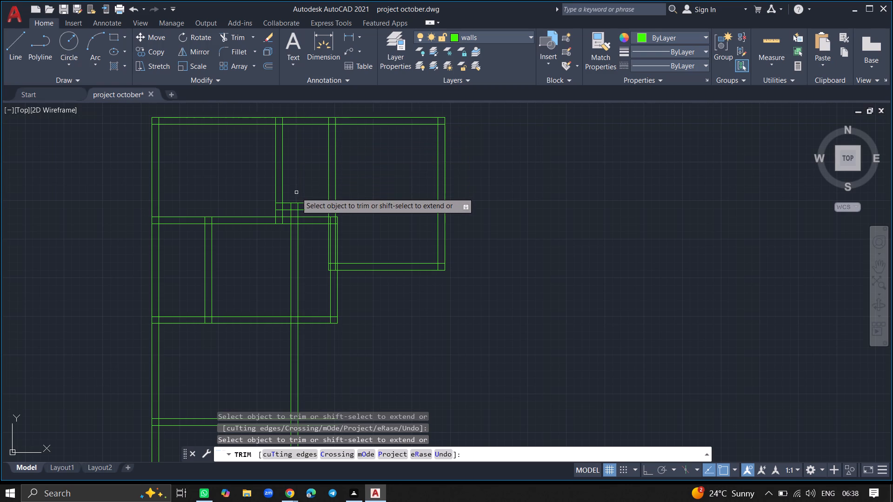
Trim both new vertical lines out of the narrow room's bottom wall and the gap beneath it.
{"action": "scroll", "coordinate": [297, 208], "scroll_direction": "up", "scroll_amount": 3, "text": "ctrl"}
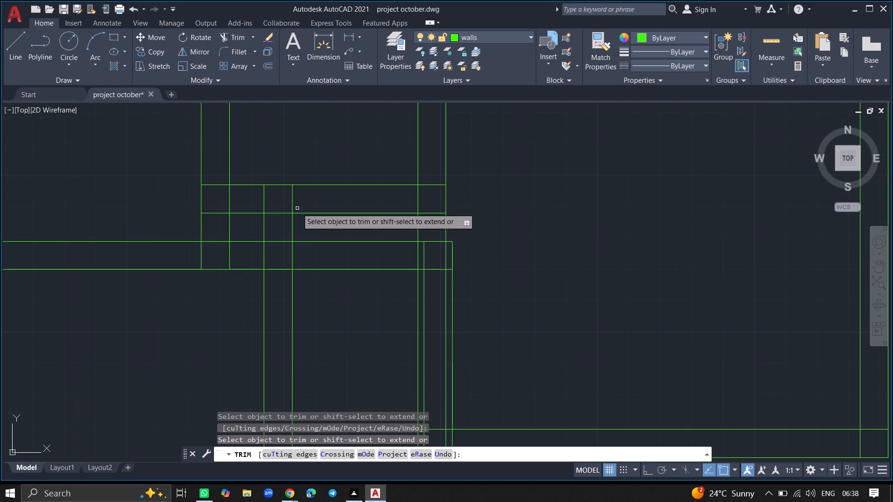
{"action": "left_click", "coordinate": [293, 205]}
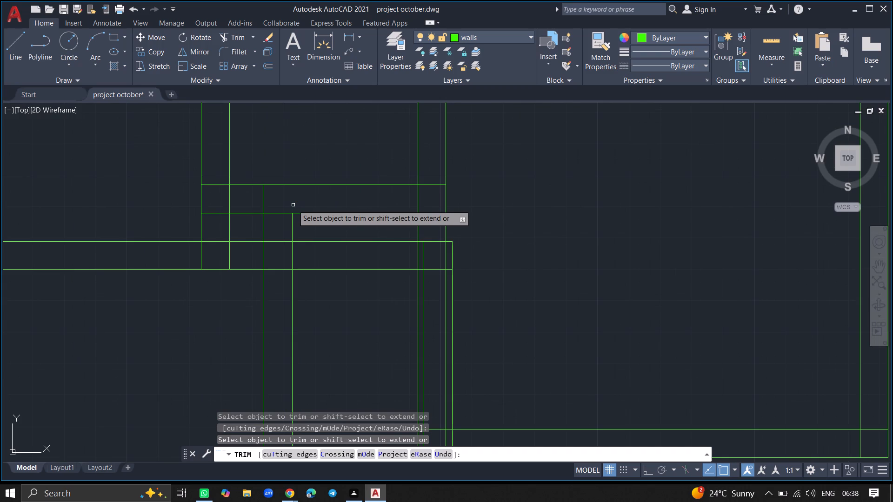
{"action": "left_click", "coordinate": [263, 201]}
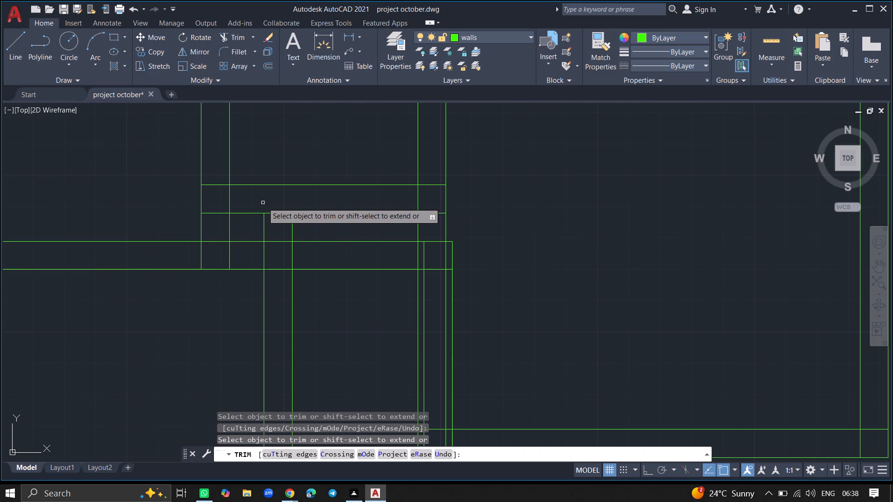
{"action": "left_click", "coordinate": [265, 222]}
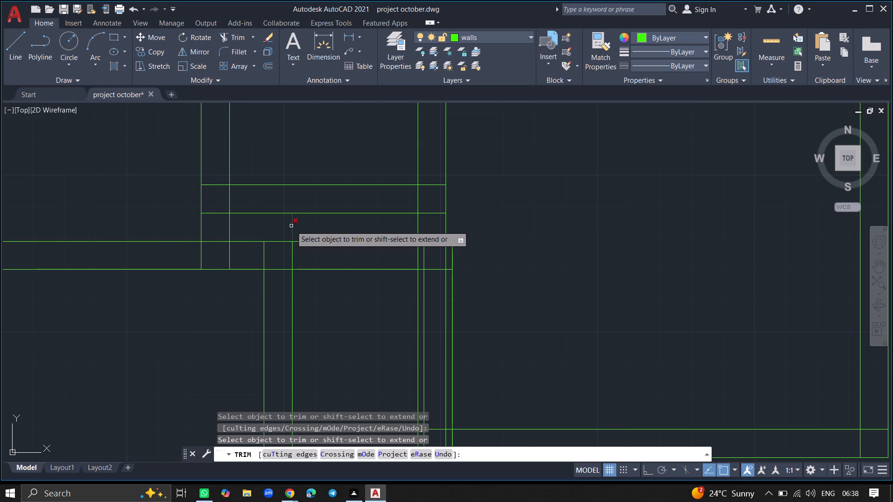
{"action": "left_click", "coordinate": [291, 226]}
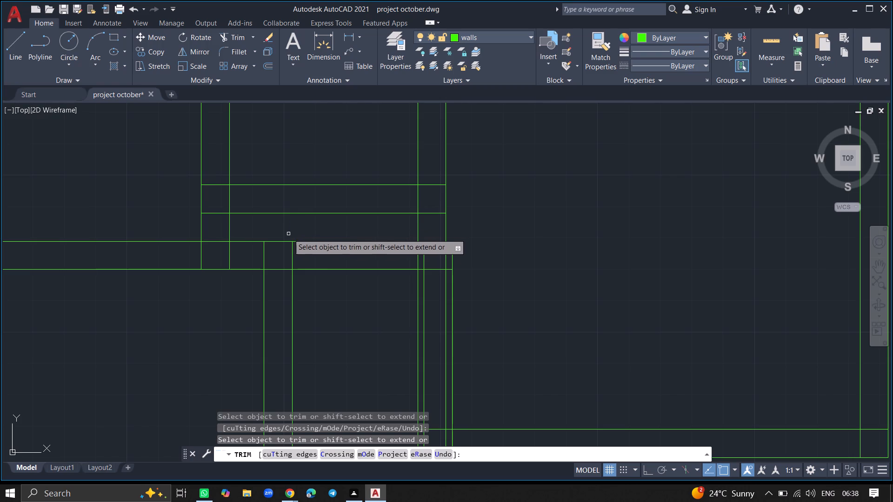
Trim the 12'9" room's top wall lines beneath the narrow room, along with the new vertical lines crossing that wall.
{"action": "left_click", "coordinate": [285, 242]}
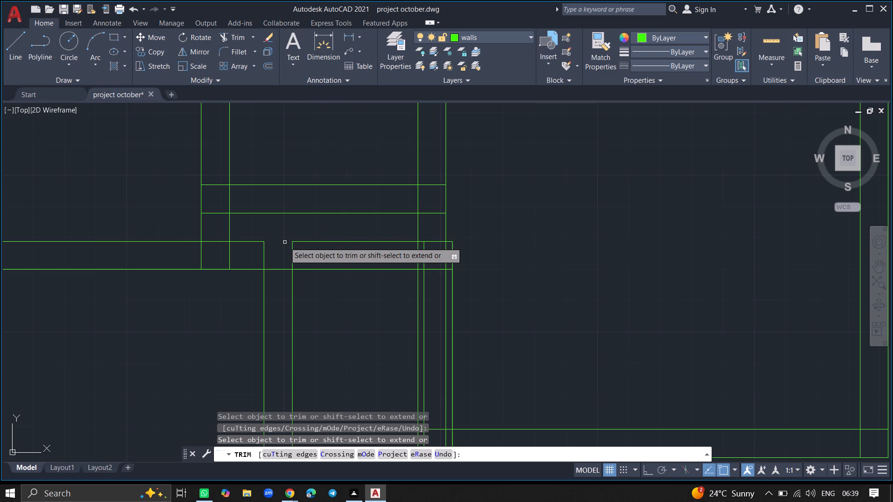
{"action": "left_click", "coordinate": [293, 243]}
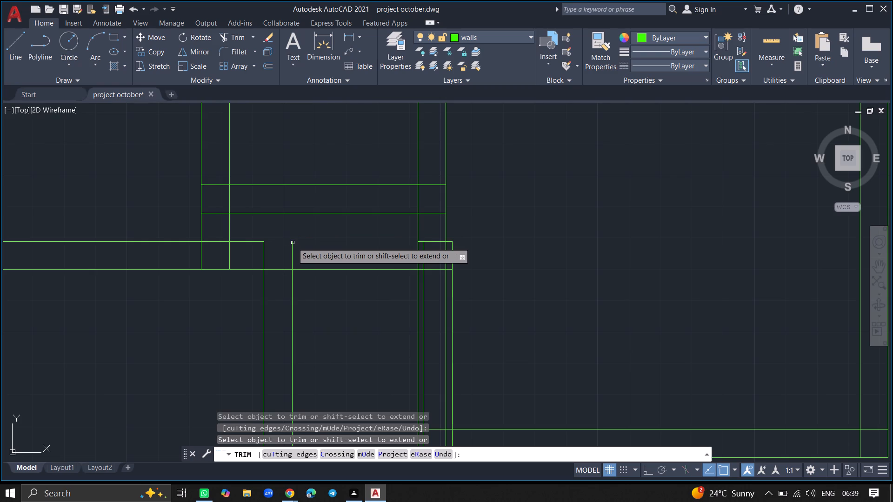
{"action": "left_click", "coordinate": [293, 243]}
{"action": "left_click", "coordinate": [293, 243]}
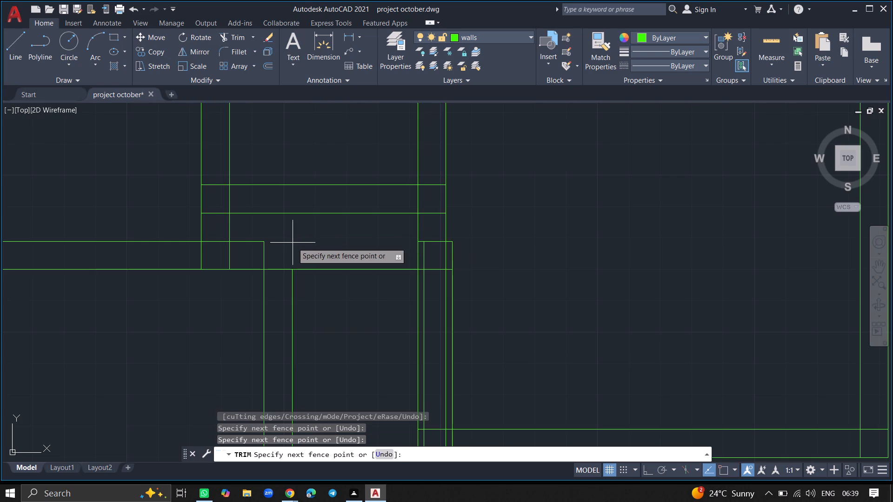
{"action": "left_click", "coordinate": [293, 243]}
{"action": "left_click", "coordinate": [293, 243]}
{"action": "key", "text": "space"}
{"action": "key", "text": "space"}
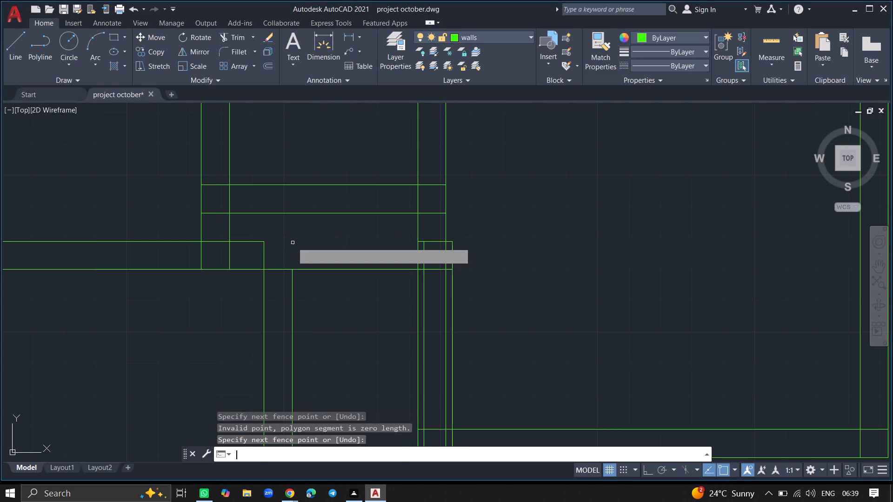
{"action": "left_click", "coordinate": [263, 257]}
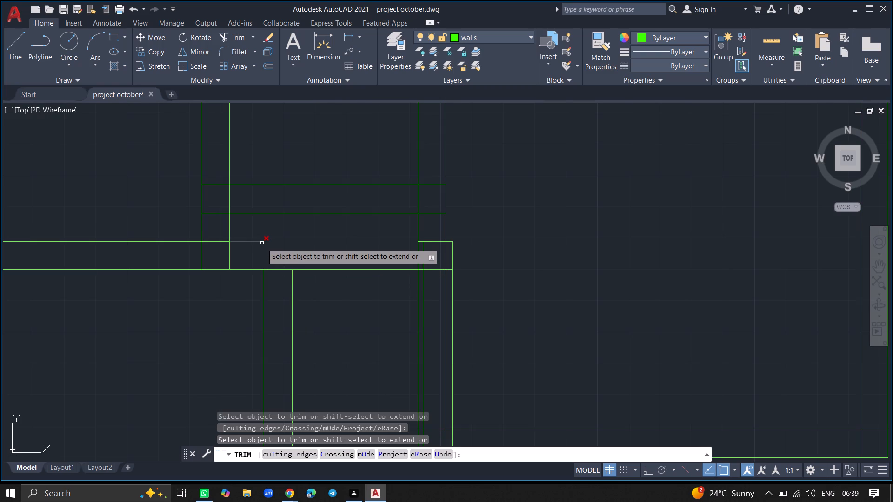
{"action": "left_click", "coordinate": [261, 243]}
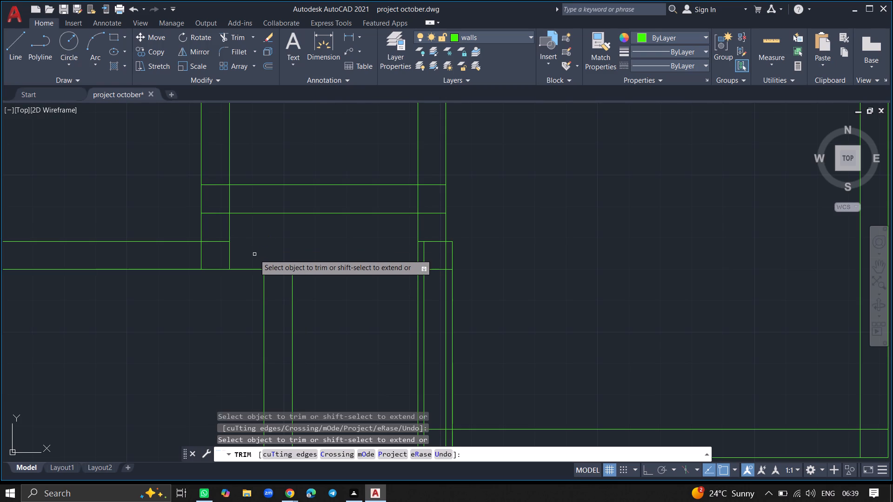
{"action": "left_click", "coordinate": [252, 271]}
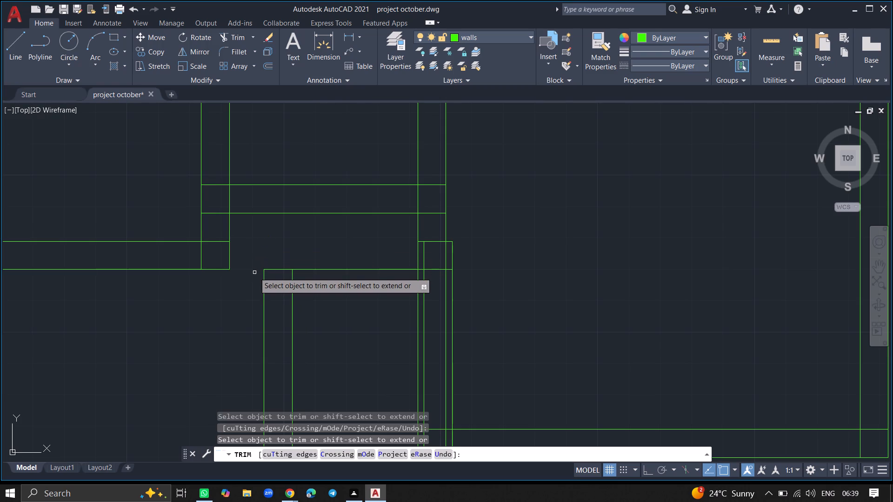
{"action": "scroll", "coordinate": [257, 271], "scroll_direction": "down", "scroll_amount": 2, "text": "ctrl"}
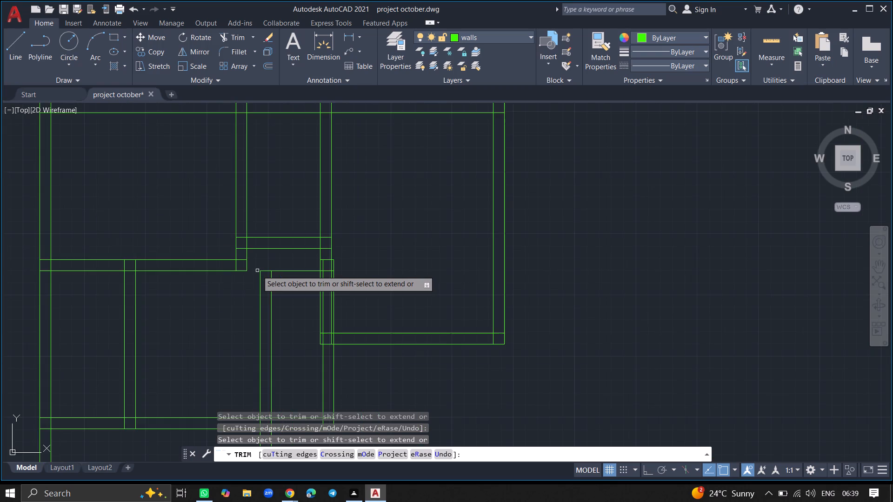
{"action": "scroll", "coordinate": [257, 271], "scroll_direction": "down", "scroll_amount": 3, "text": "ctrl"}
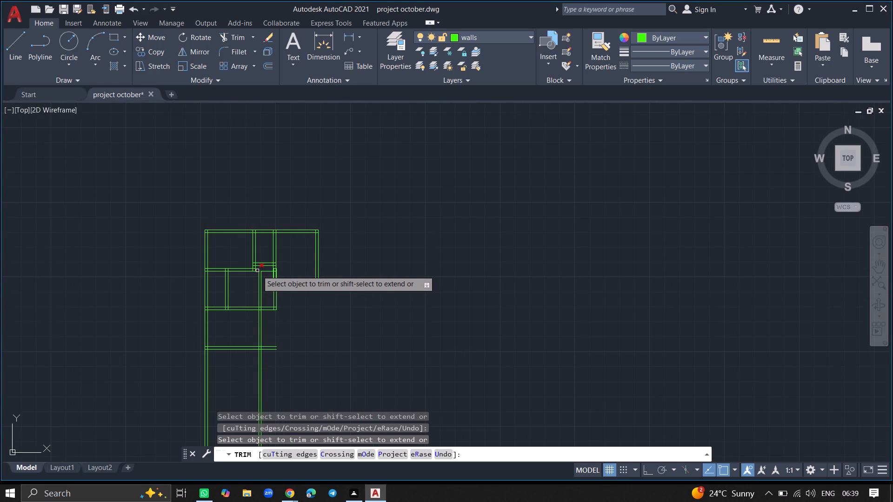
{"action": "left_click", "coordinate": [262, 271]}
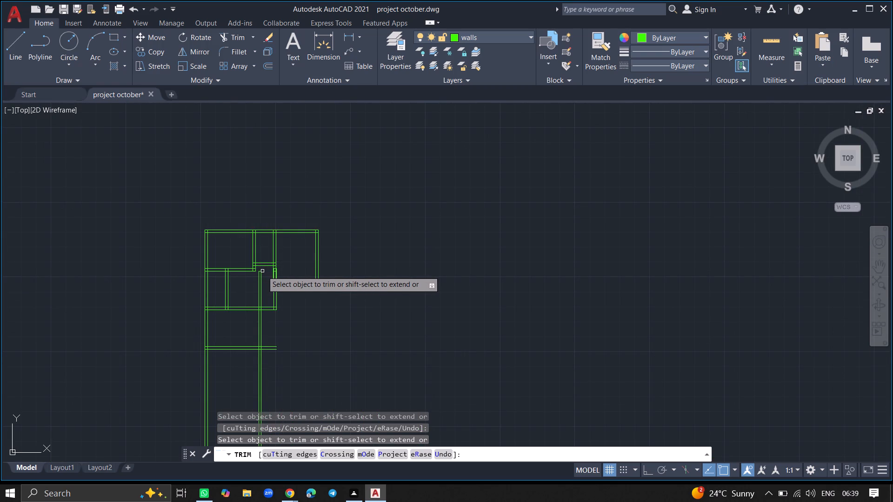
Trim both new vertical lines out of the 12'9" room down to its bottom wall, including the leftover top stub.
{"action": "scroll", "coordinate": [260, 274], "scroll_direction": "up", "scroll_amount": 2, "text": "ctrl"}
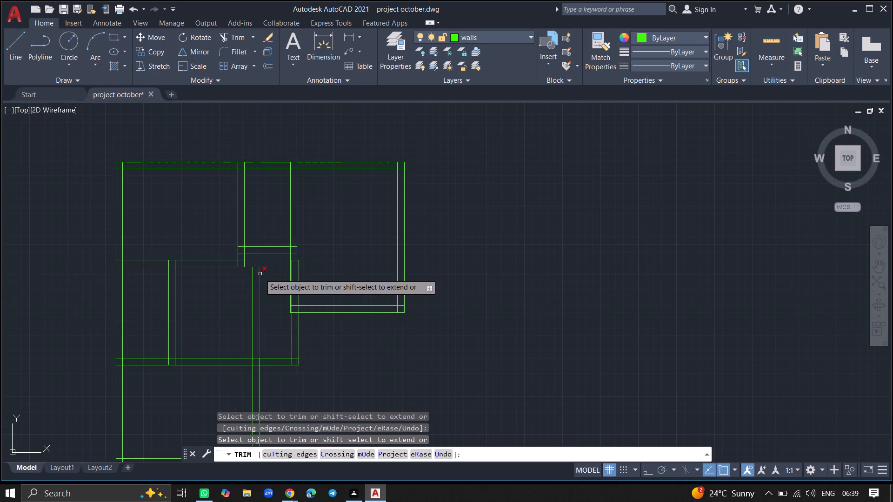
{"action": "left_click", "coordinate": [260, 274]}
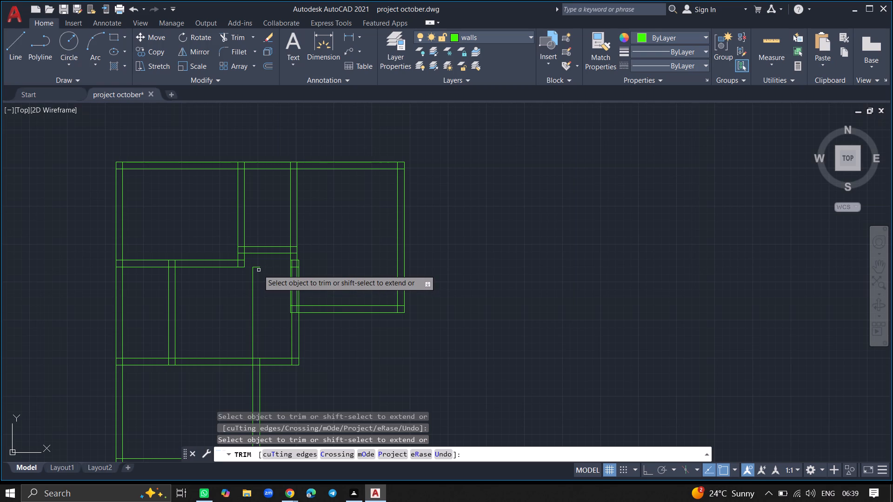
{"action": "left_click", "coordinate": [258, 267]}
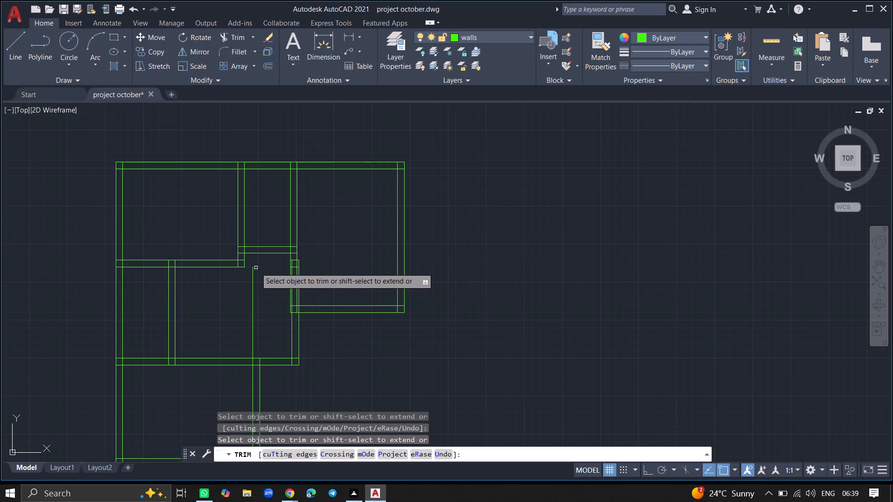
{"action": "left_click", "coordinate": [253, 269]}
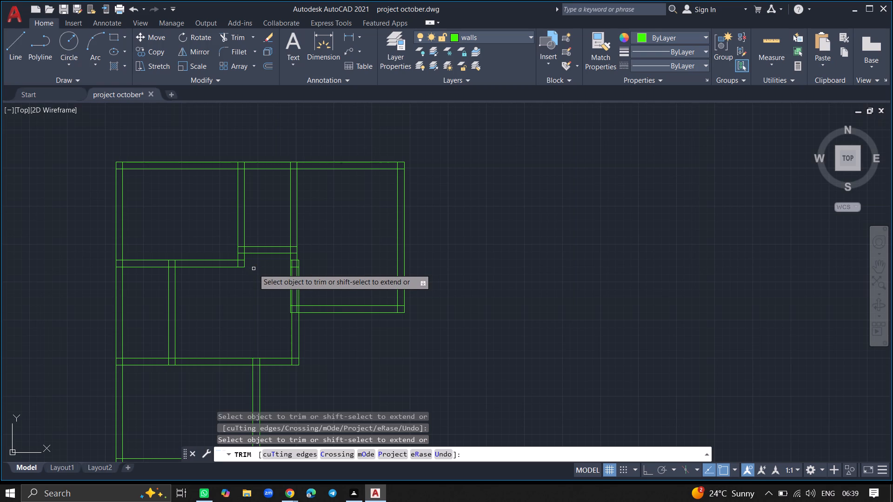
{"action": "scroll", "coordinate": [253, 269], "scroll_direction": "down", "scroll_amount": 2, "text": "ctrl"}
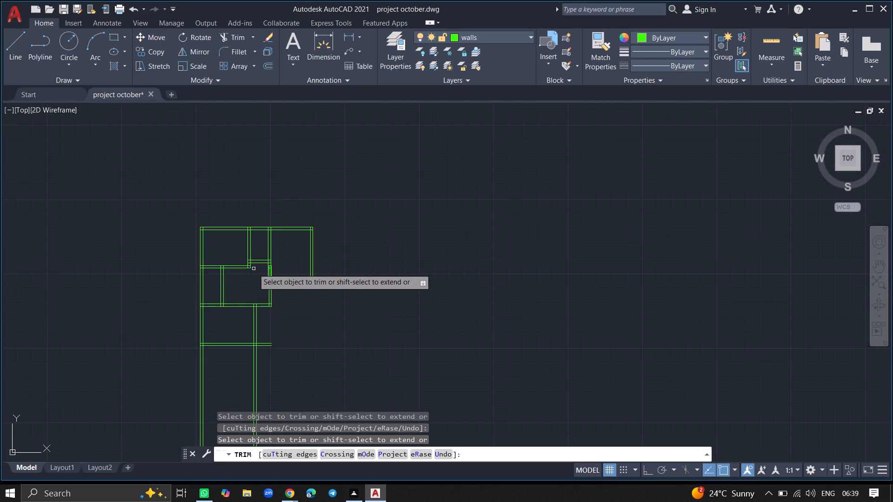
{"action": "key", "text": "Return"}
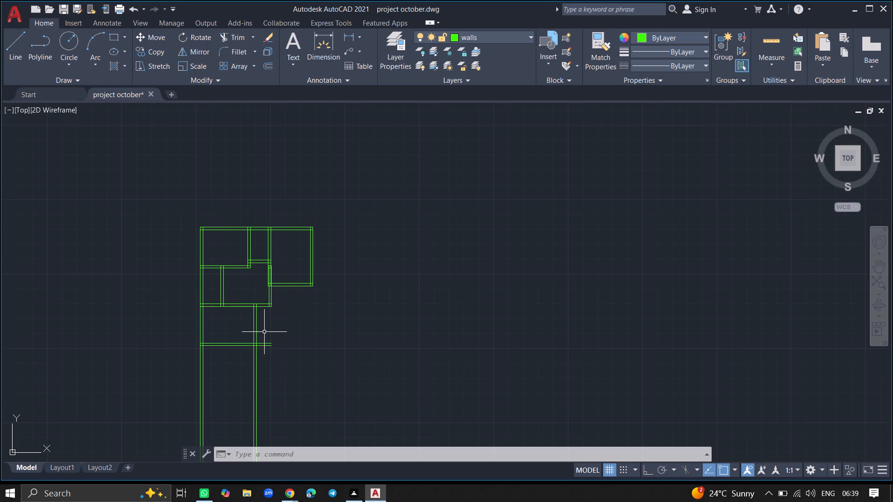
Offset the outer line of the 14'3" by 10'3" room's right wall 5' to the right.
{"action": "scroll", "coordinate": [264, 332], "scroll_direction": "up", "scroll_amount": 3, "text": "ctrl"}
{"action": "key", "text": "o"}
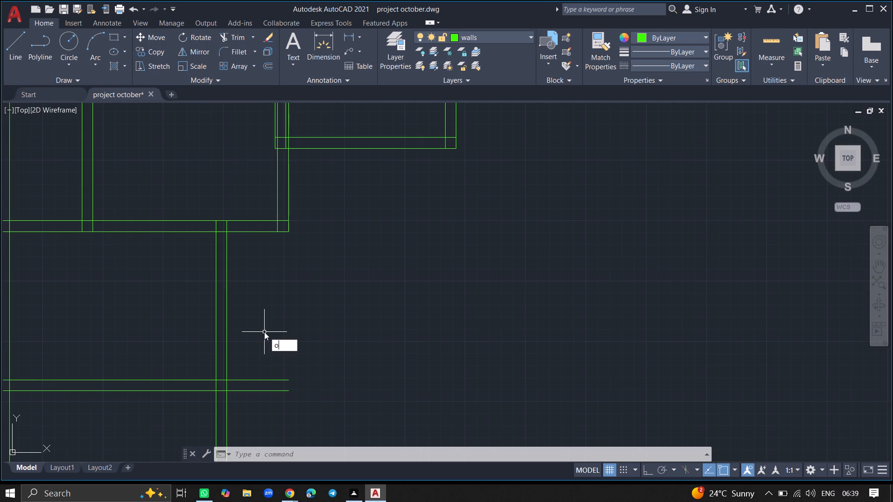
{"action": "type", "text": "ffset"}
{"action": "key", "text": "Return"}
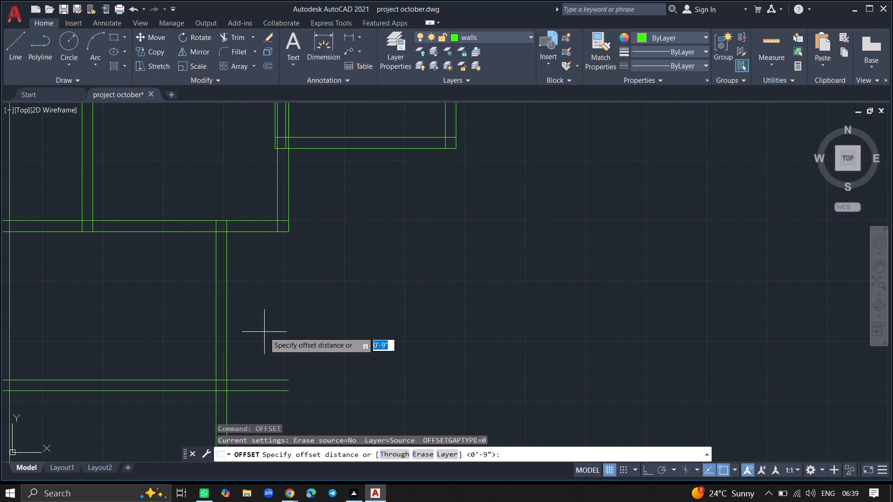
{"action": "type", "text": "5'"}
{"action": "key", "text": "Return"}
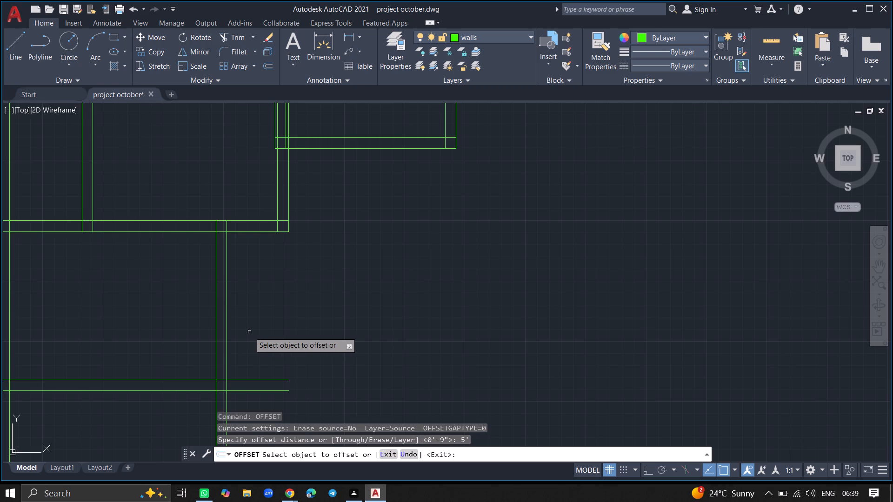
{"action": "left_click", "coordinate": [228, 332]}
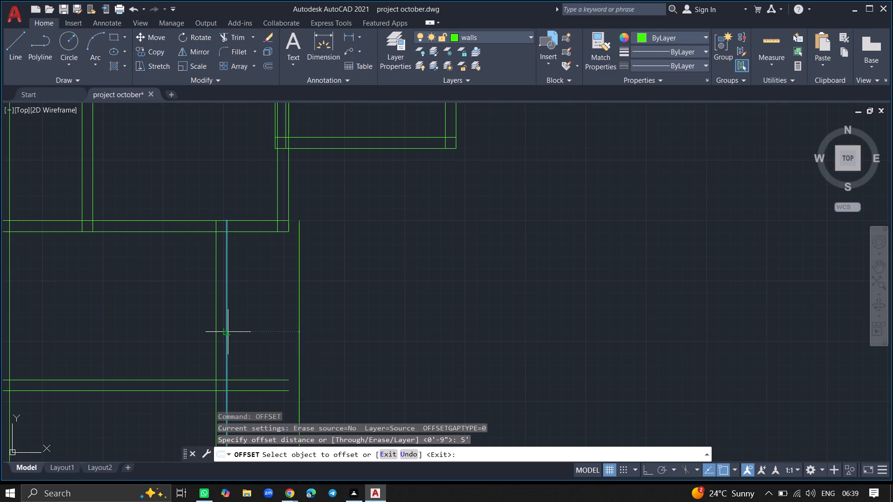
{"action": "left_click", "coordinate": [274, 332]}
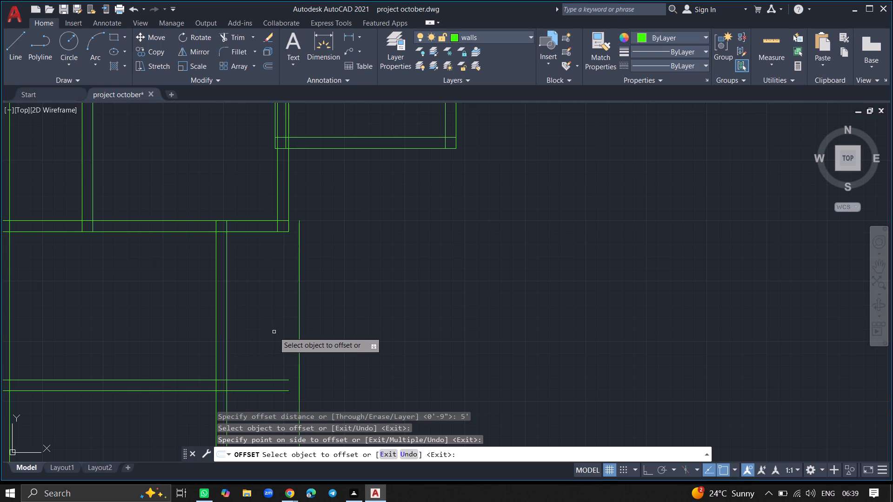
{"action": "key", "text": "Return"}
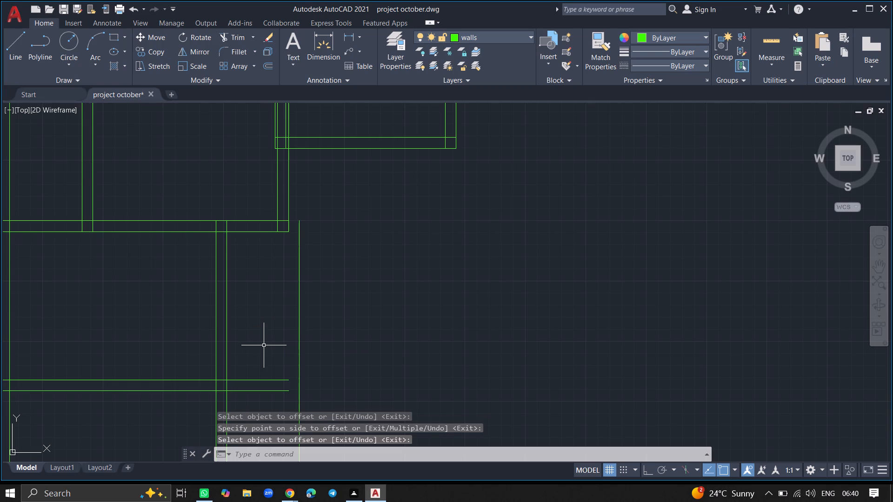
Extend both lines of the room's bottom and top walls to the new vertical line 5' away.
{"action": "key", "text": "e"}
{"action": "key", "text": "x"}
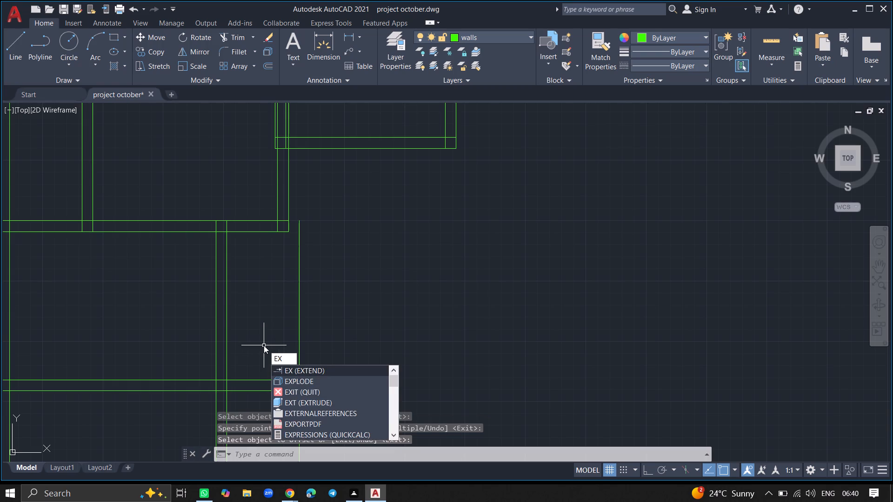
{"action": "key", "text": "Return"}
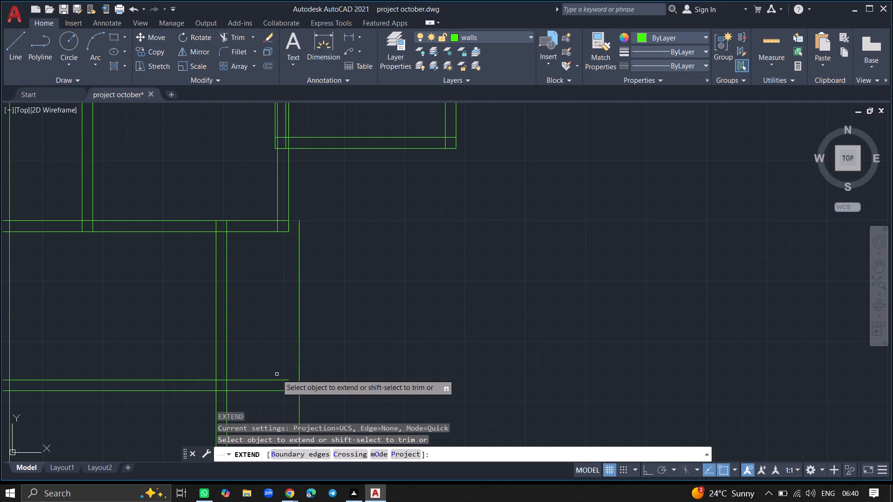
{"action": "left_click", "coordinate": [279, 381]}
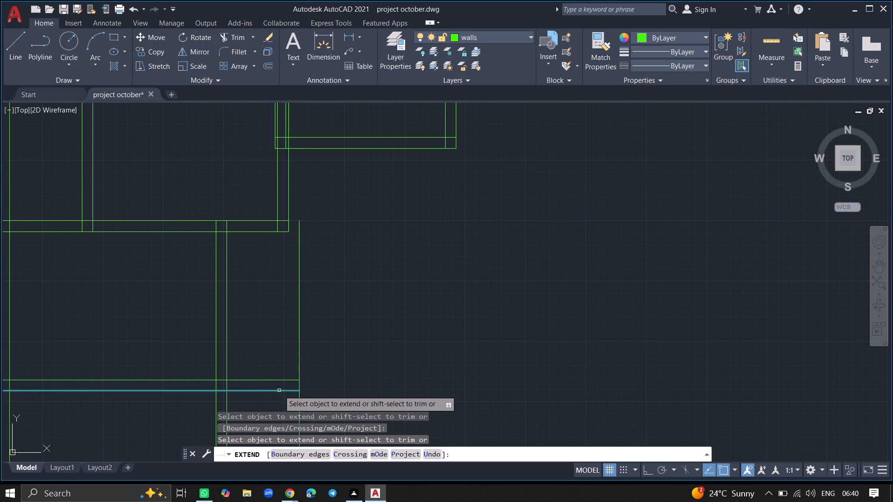
{"action": "left_click", "coordinate": [280, 391]}
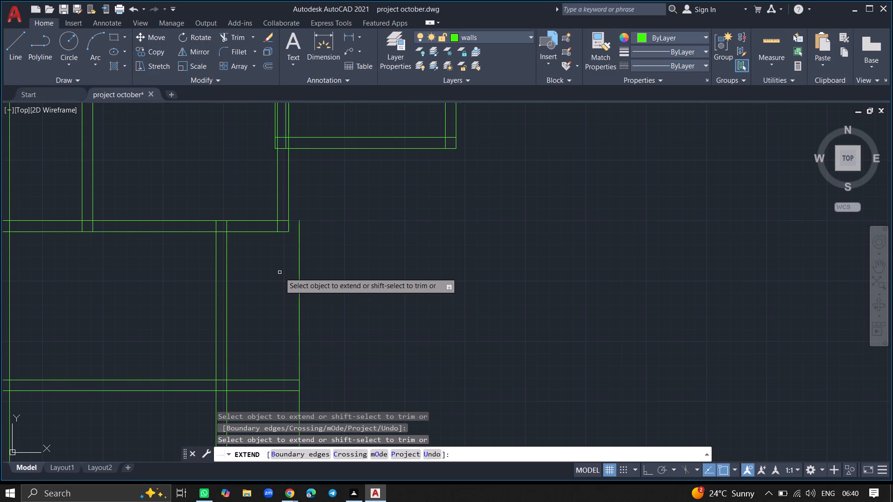
{"action": "left_click", "coordinate": [284, 232]}
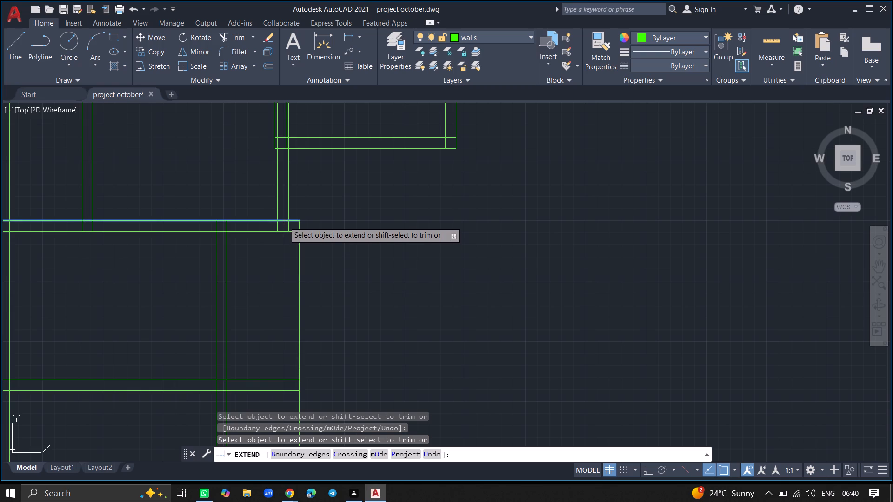
{"action": "left_click", "coordinate": [284, 221]}
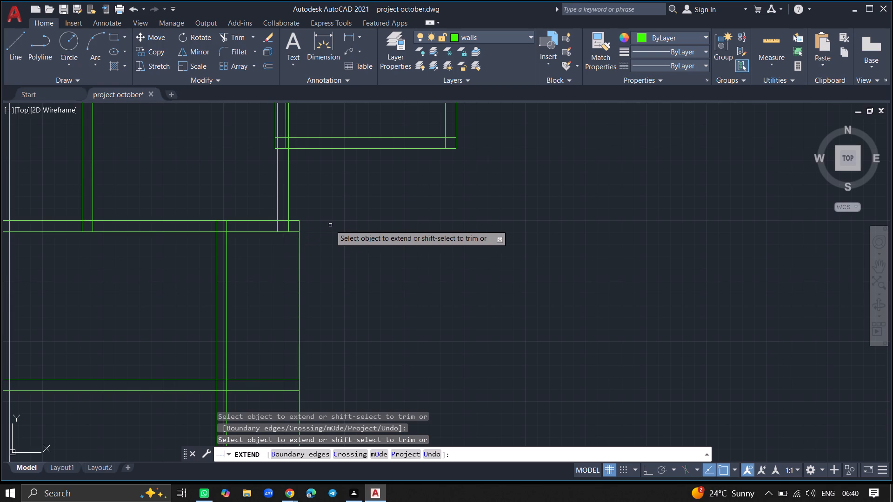
{"action": "key", "text": "Return"}
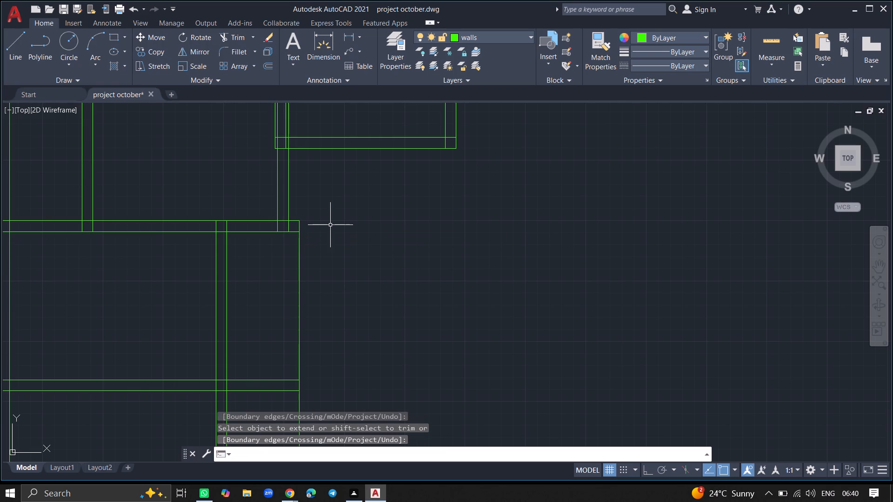
Offset the new vertical line 9" to the right to give the 5' wide space its outer wall.
{"action": "key", "text": "o"}
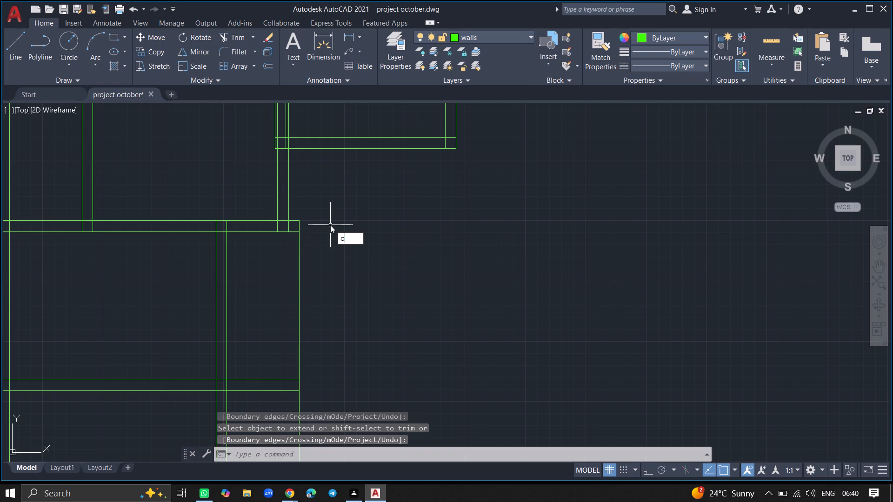
{"action": "type", "text": "ffset"}
{"action": "key", "text": "Return"}
{"action": "key", "text": "9"}
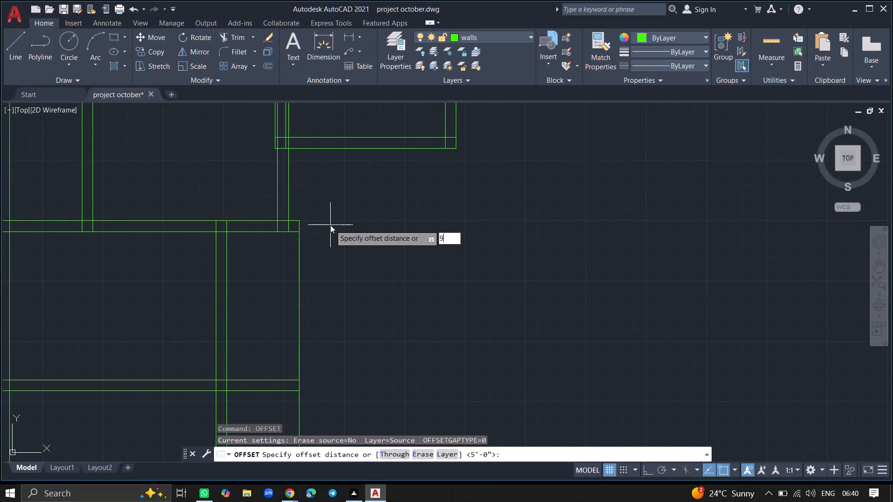
{"action": "key", "text": "shift+quotedbl"}
{"action": "key", "text": "Return"}
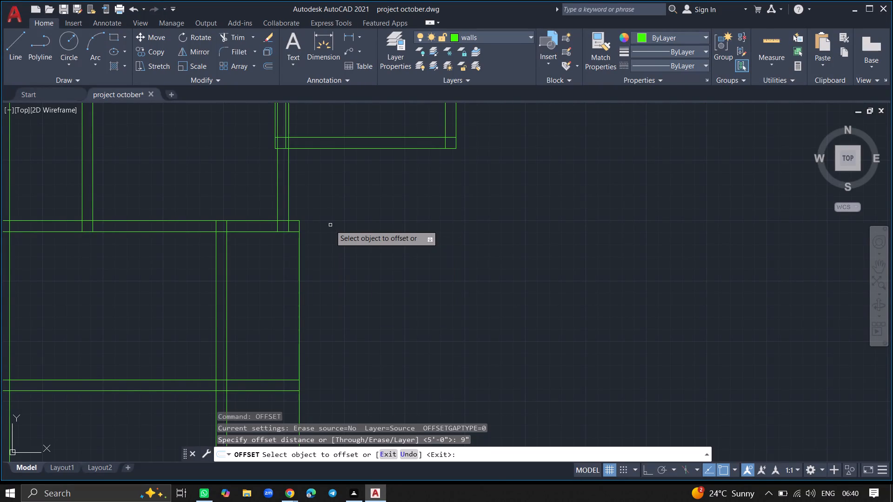
{"action": "left_click", "coordinate": [300, 250]}
{"action": "left_click", "coordinate": [308, 249]}
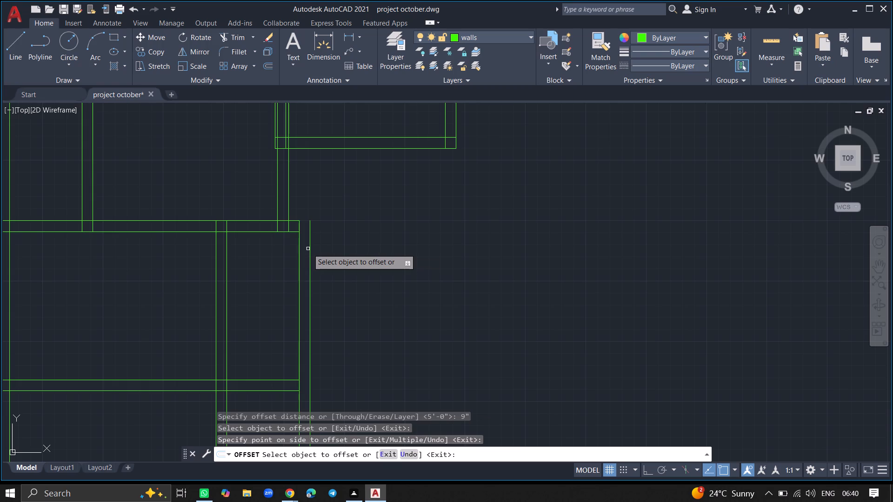
{"action": "key", "text": "Return"}
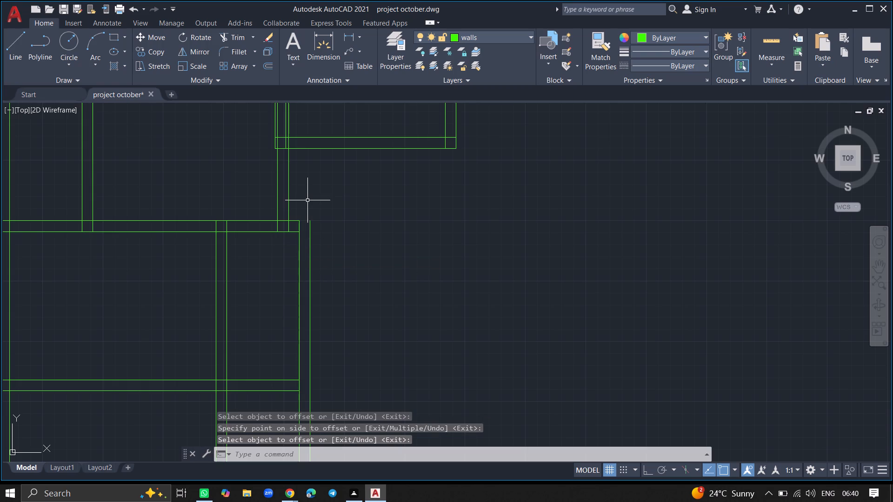
Extend the top and bottom wall lines of the 5' wide space to the wall's outer line.
{"action": "key", "text": "e"}
{"action": "key", "text": "x"}
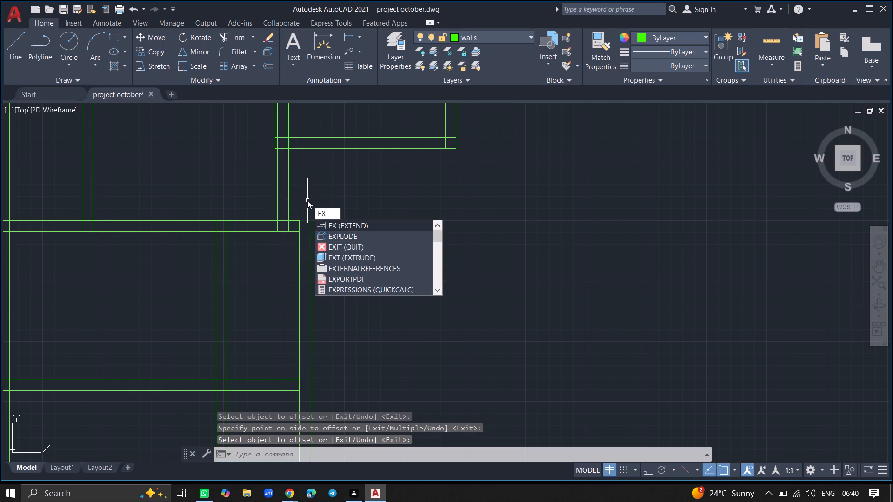
{"action": "type", "text": "tend"}
{"action": "key", "text": "Return"}
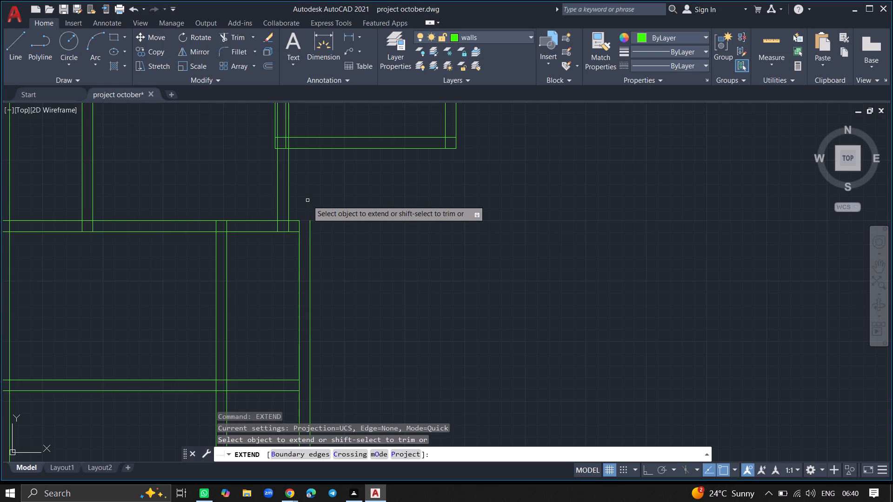
{"action": "left_click", "coordinate": [295, 221]}
{"action": "left_click", "coordinate": [293, 232]}
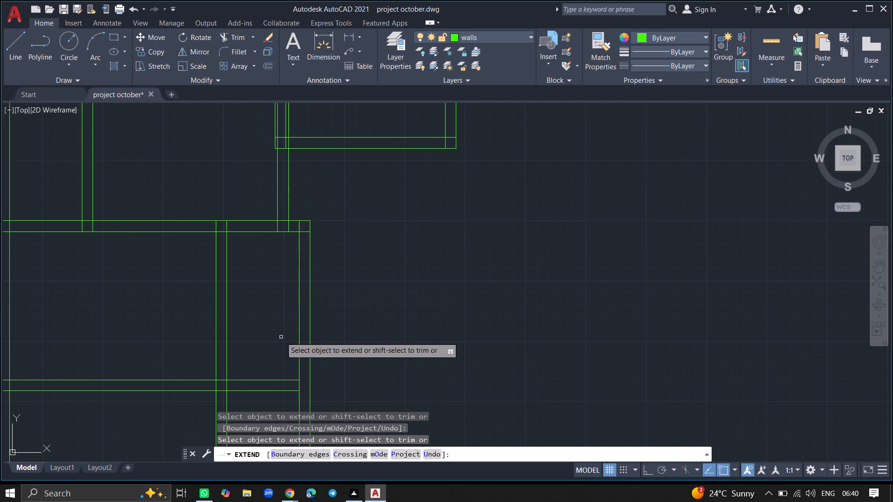
{"action": "left_click", "coordinate": [283, 380]}
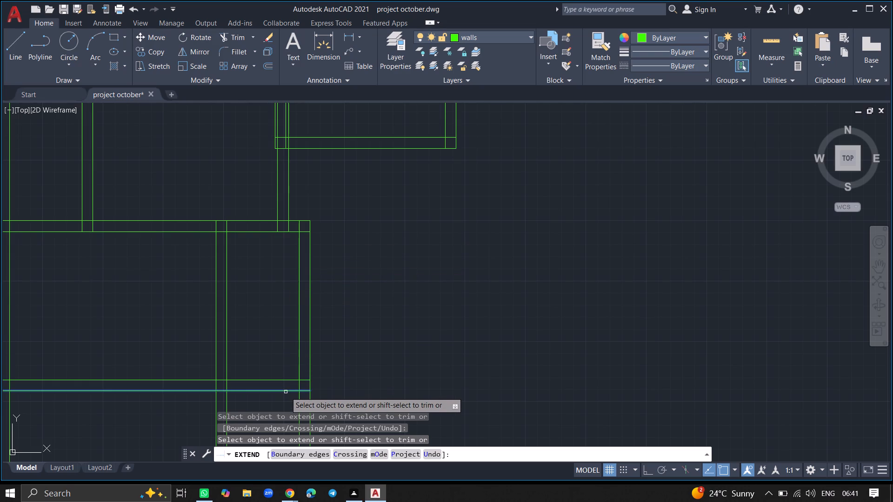
{"action": "left_click", "coordinate": [286, 392]}
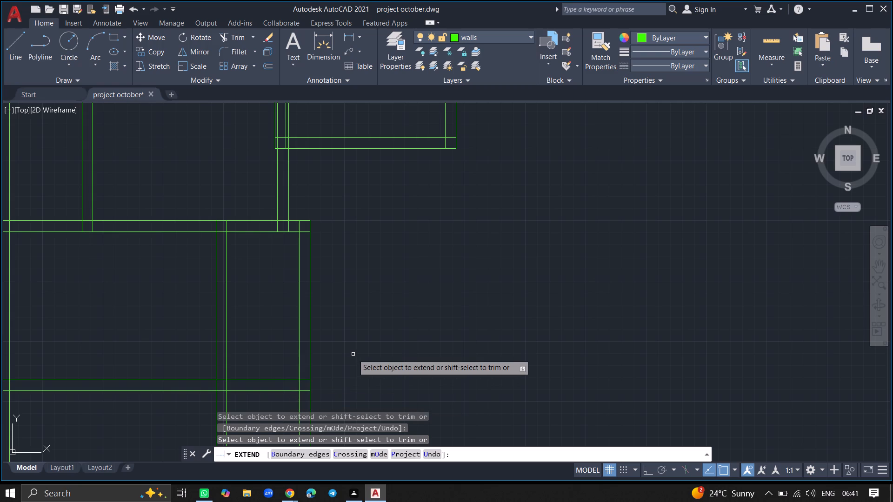
{"action": "key", "text": "Return"}
Trim all six vertical wall lines that run below the bottom wall of the 14'3" by 10'3" room and the 5' space.
{"action": "scroll", "coordinate": [353, 354], "scroll_direction": "down", "scroll_amount": 3, "text": "ctrl"}
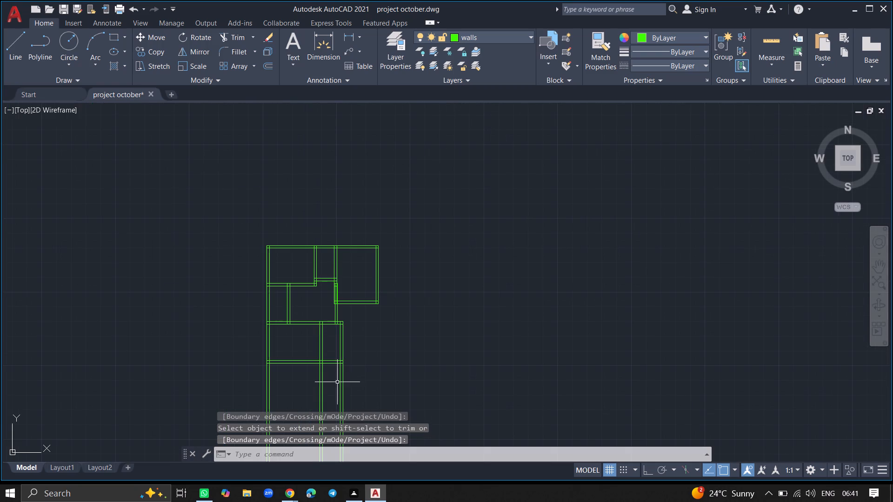
{"action": "scroll", "coordinate": [311, 399], "scroll_direction": "up", "scroll_amount": 2, "text": "ctrl"}
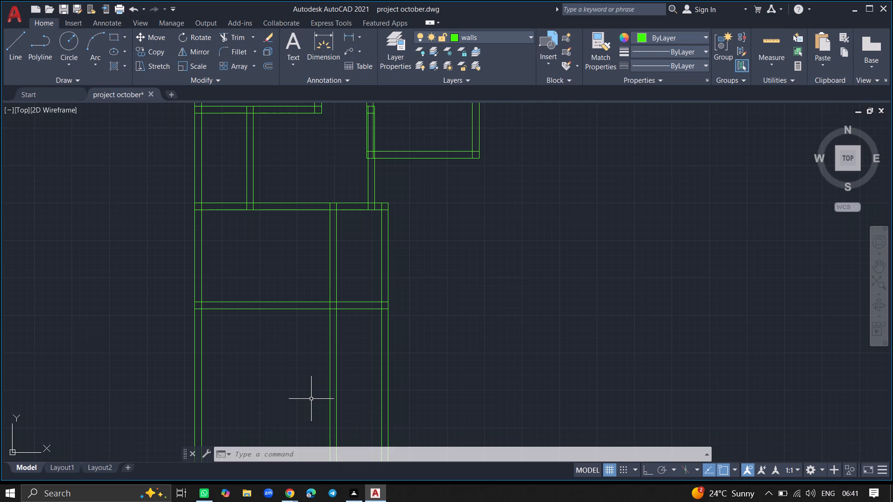
{"action": "type", "text": "trim"}
{"action": "key", "text": "Return"}
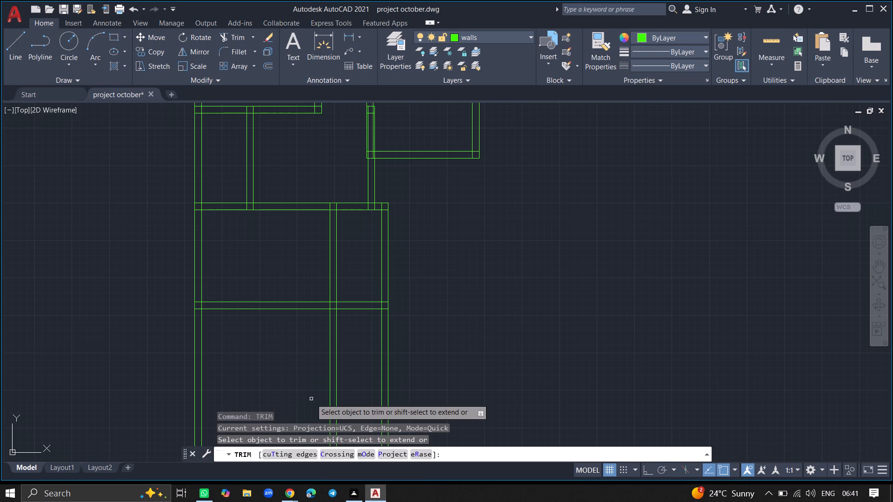
{"action": "left_click", "coordinate": [203, 373]}
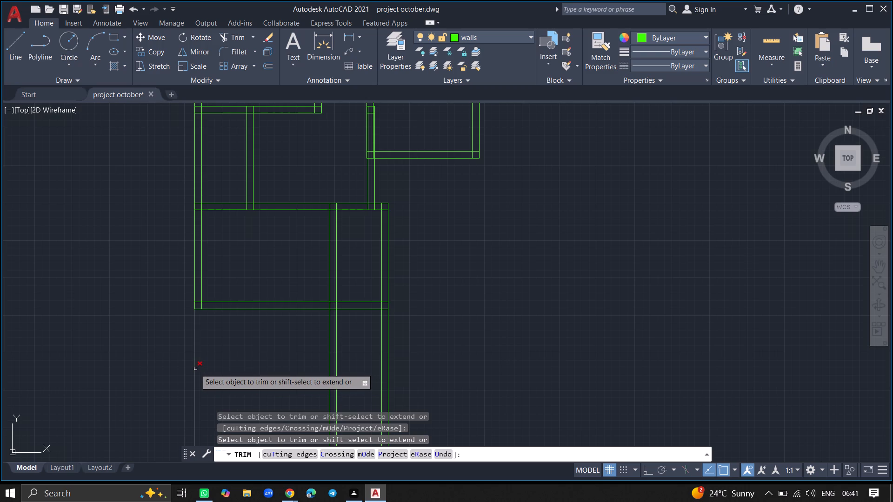
{"action": "left_click", "coordinate": [195, 369]}
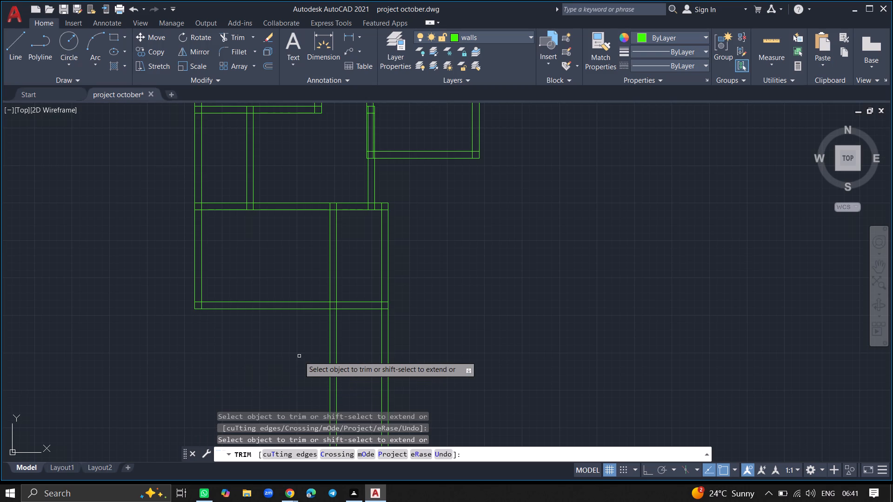
{"action": "left_click", "coordinate": [329, 355]}
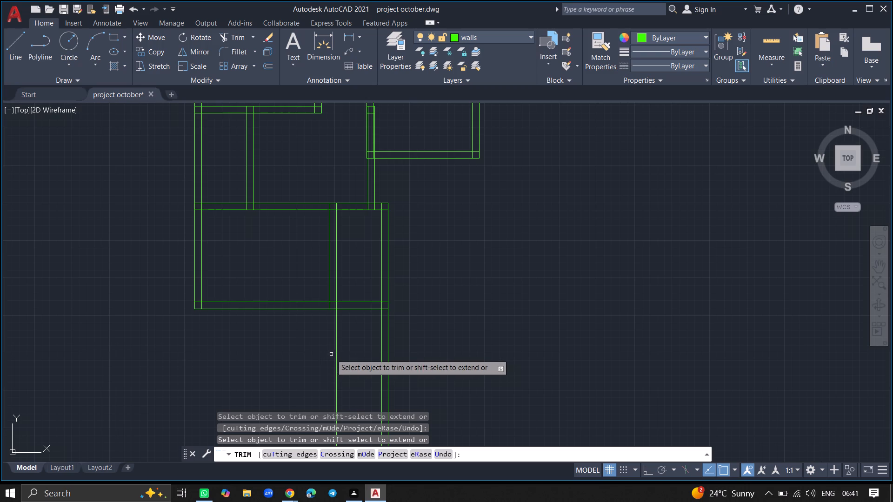
{"action": "left_click", "coordinate": [336, 354]}
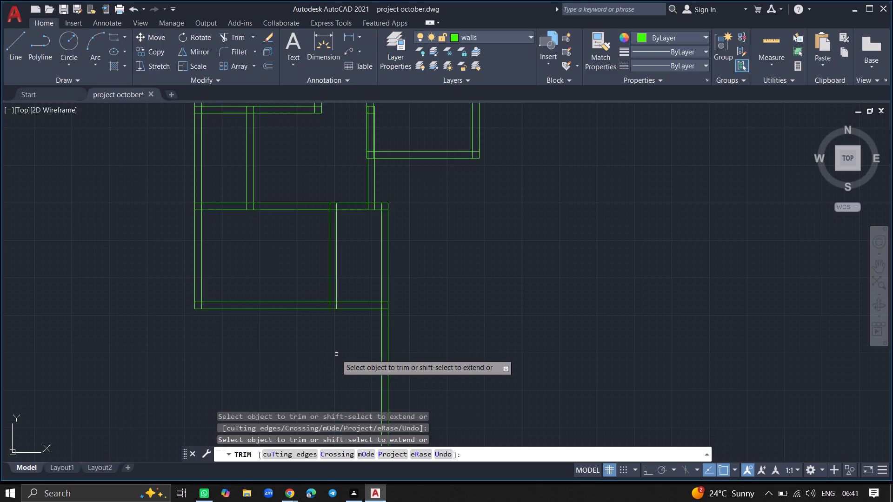
{"action": "left_click", "coordinate": [381, 350]}
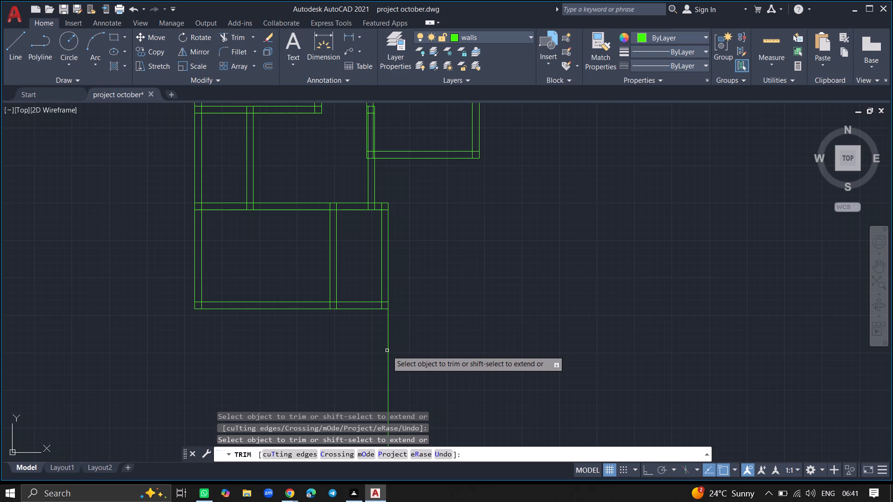
{"action": "left_click", "coordinate": [388, 350]}
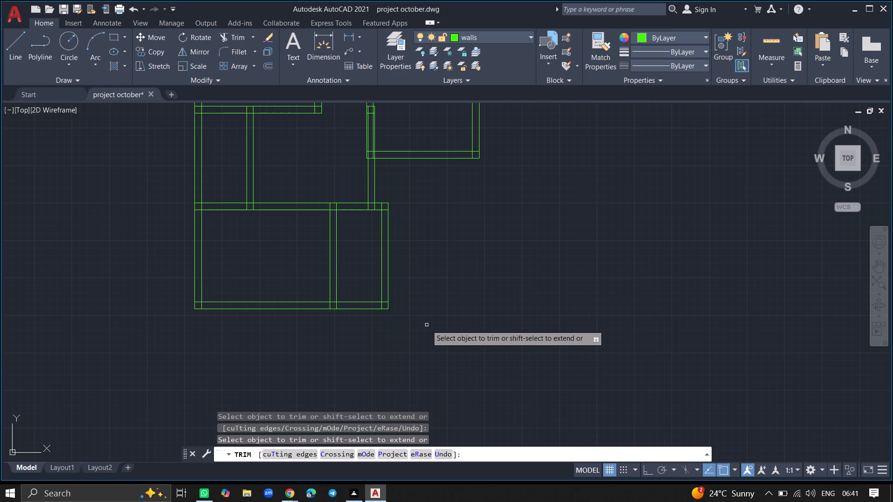
{"action": "key", "text": "Return"}
With Ortho on, draw a vertical line about 21' long downward from the bottom-right outer corner of the upper-right room.
{"action": "scroll", "coordinate": [427, 325], "scroll_direction": "down", "scroll_amount": 1, "text": "ctrl"}
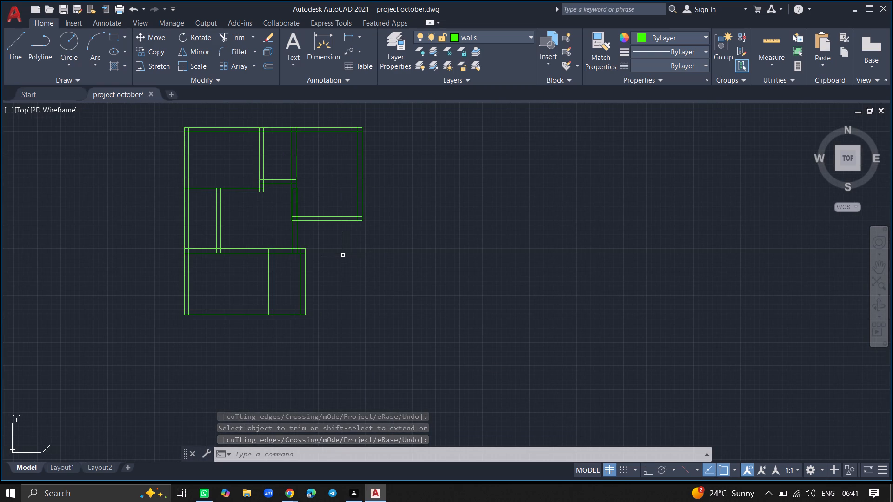
{"action": "scroll", "coordinate": [343, 255], "scroll_direction": "up", "scroll_amount": 1, "text": "ctrl"}
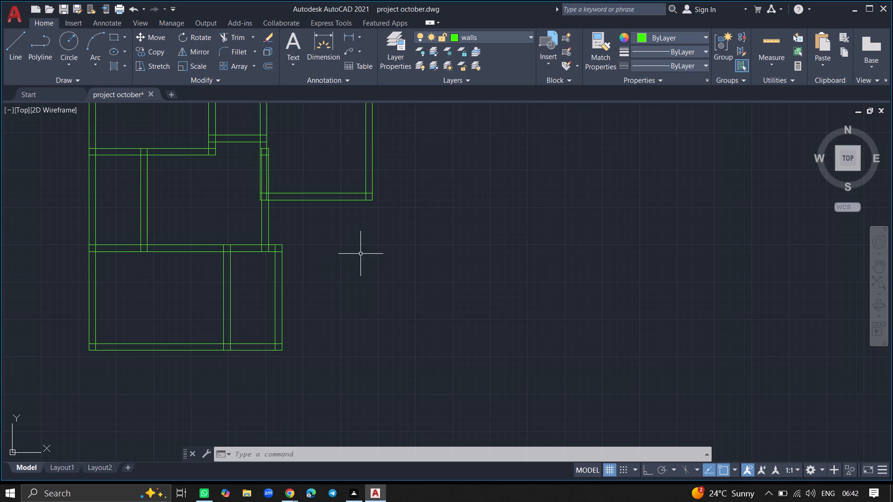
{"action": "key", "text": "l"}
{"action": "key", "text": "Return"}
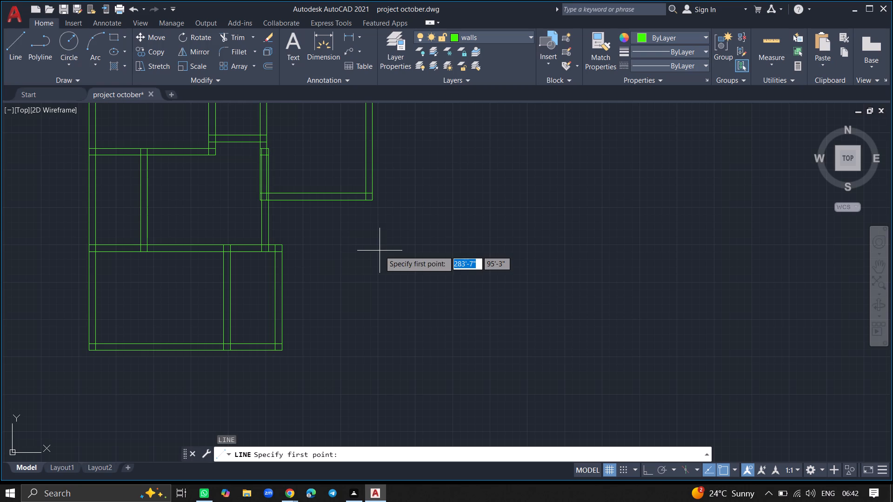
{"action": "left_click", "coordinate": [373, 199]}
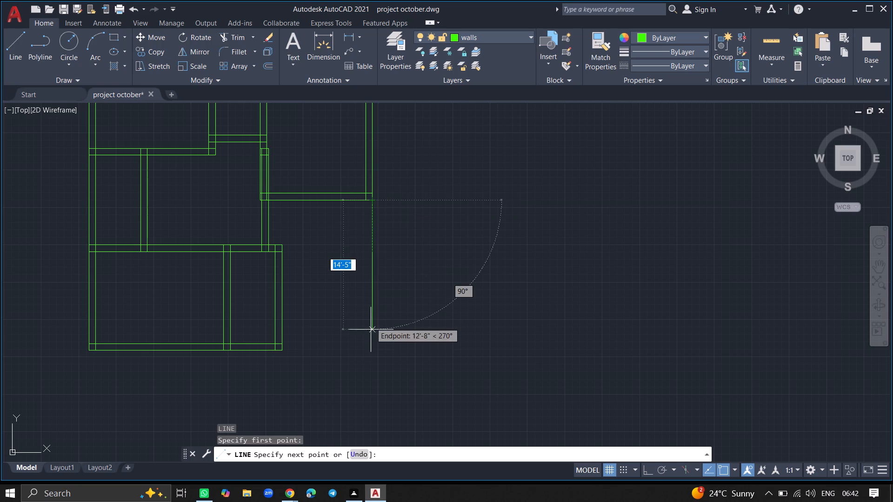
{"action": "key", "text": "F8"}
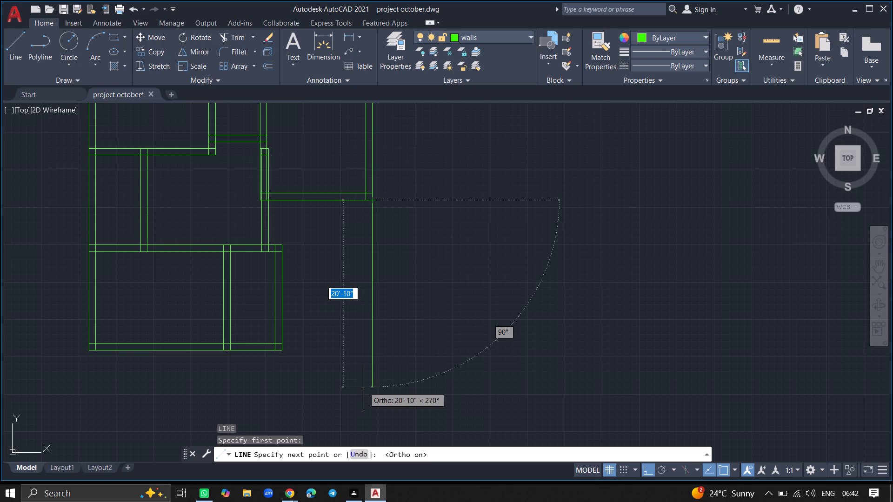
{"action": "left_click", "coordinate": [373, 391]}
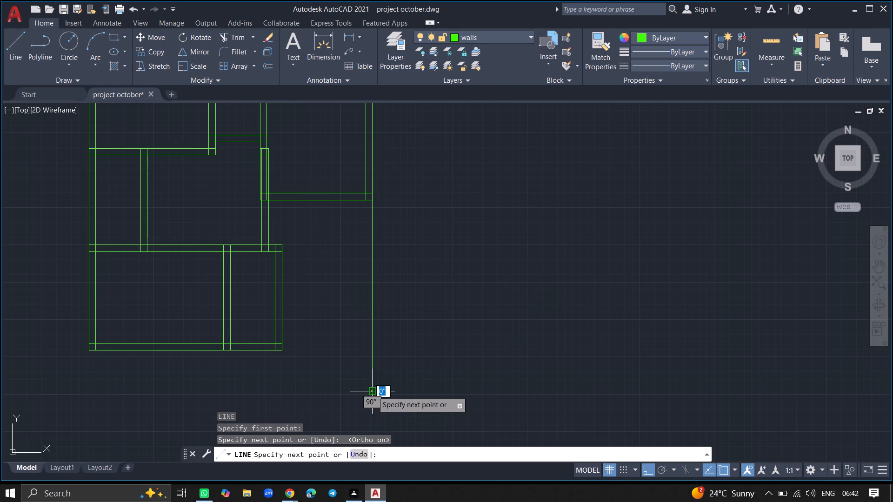
{"action": "key", "text": "Return"}
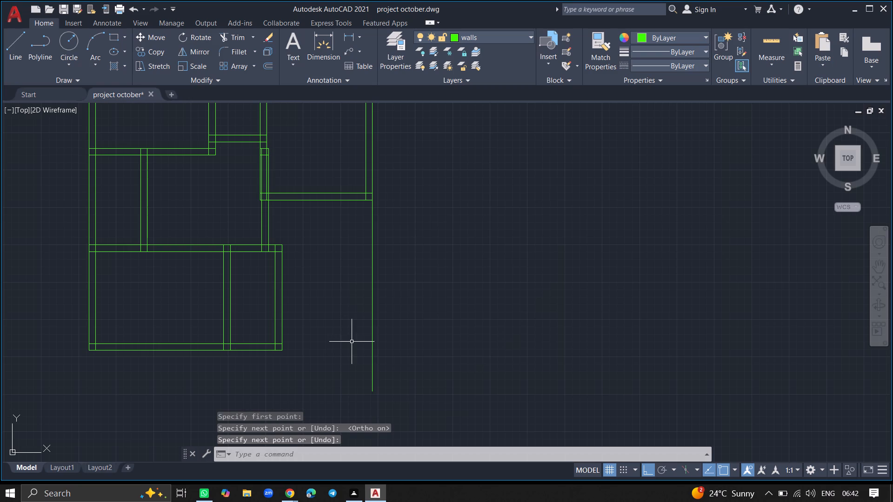
Offset the new vertical line 9" to the left to form the wall's inner line.
{"action": "key", "text": "o"}
{"action": "type", "text": "ffset"}
{"action": "key", "text": "Return"}
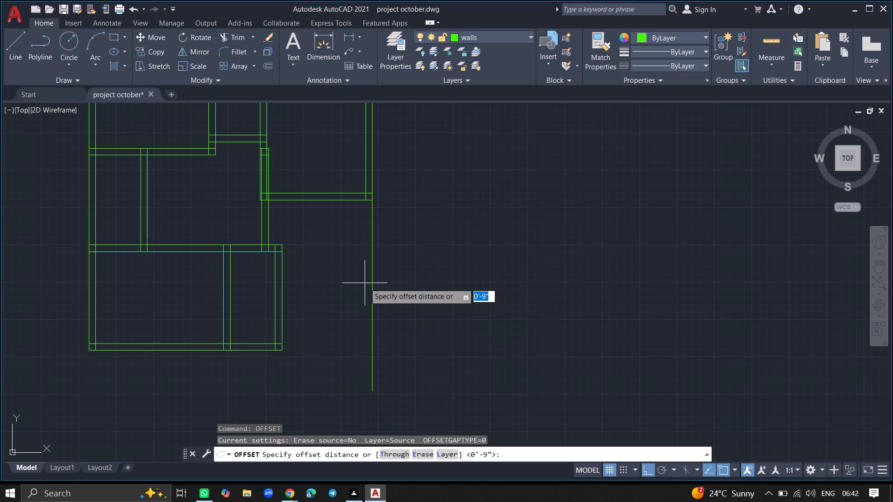
{"action": "key", "text": "Return"}
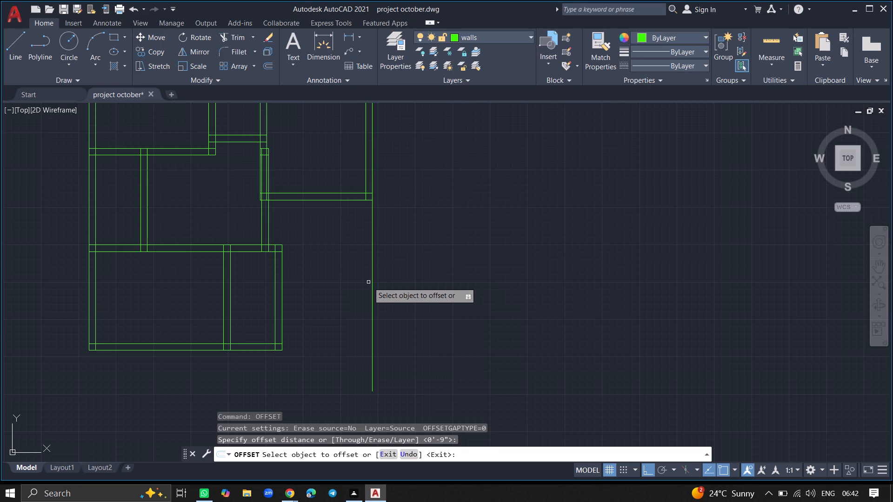
{"action": "left_click", "coordinate": [371, 282]}
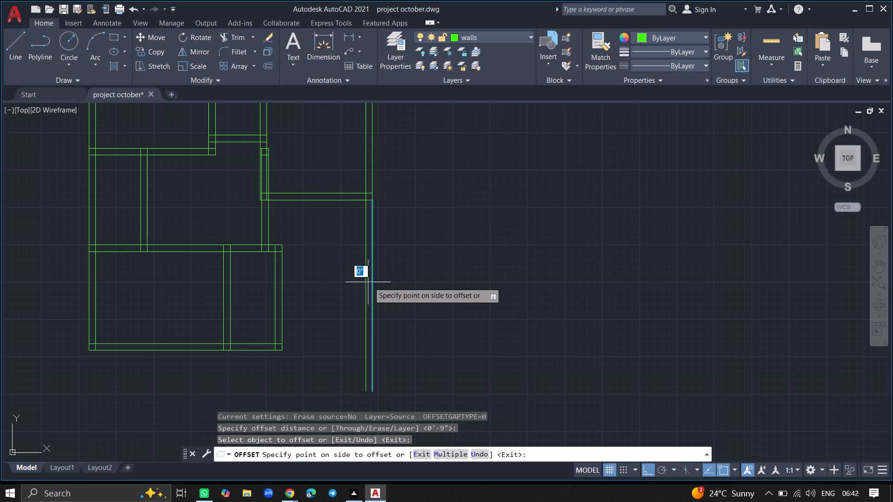
{"action": "left_click", "coordinate": [355, 283]}
{"action": "key", "text": "Return"}
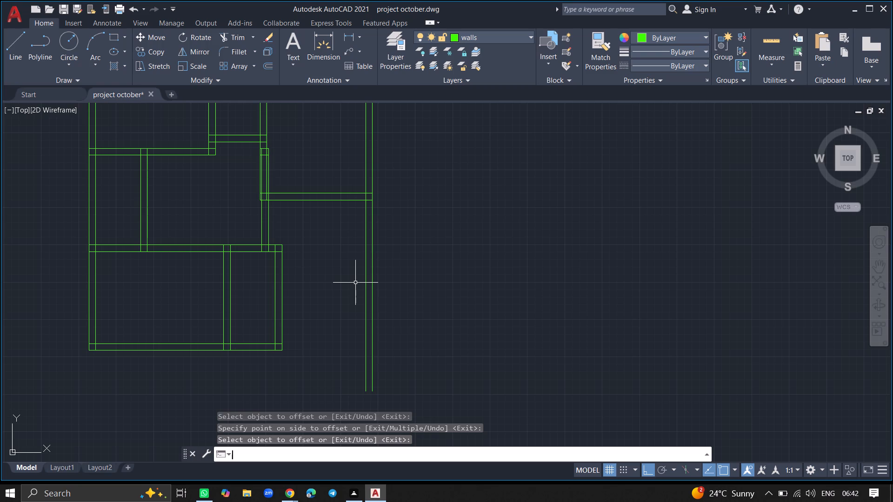
Offset the wall's inner vertical line 9'3" to the left, toward the 5' wide space.
{"action": "key", "text": "o"}
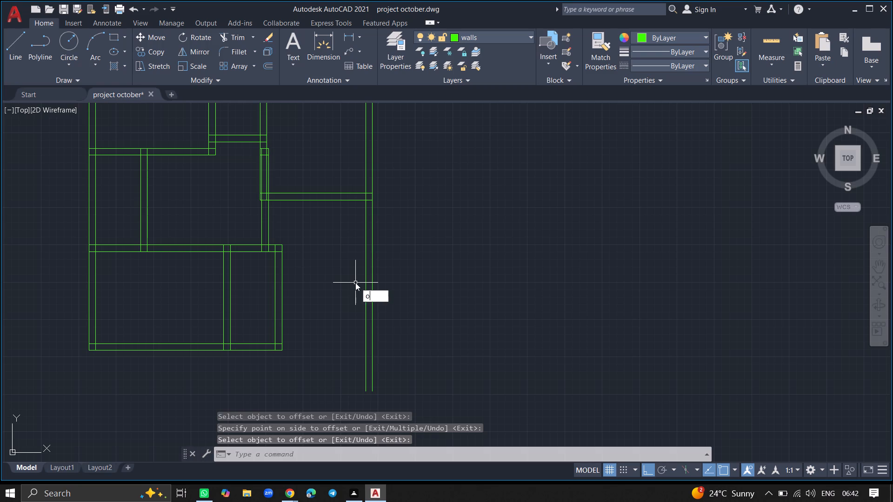
{"action": "type", "text": "ffset"}
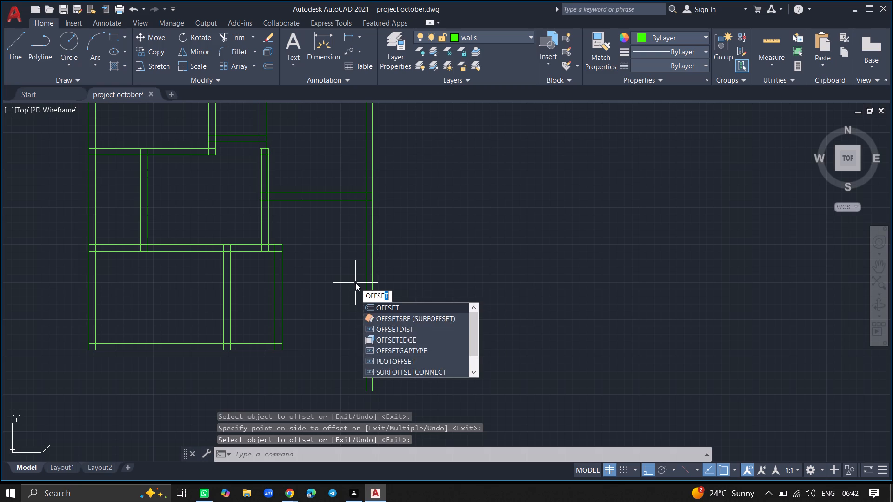
{"action": "key", "text": "Return"}
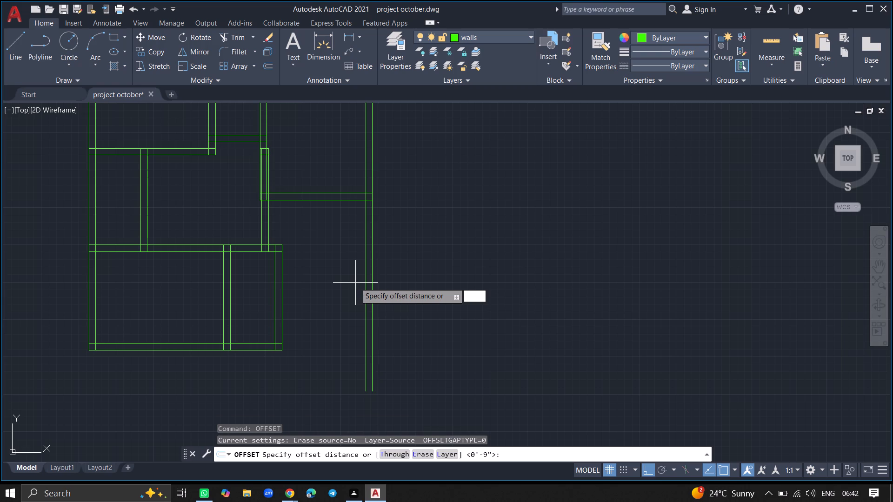
{"action": "type", "text": "9'"}
{"action": "key", "text": "3"}
{"action": "key", "text": "shift+quotedbl"}
{"action": "key", "text": "Return"}
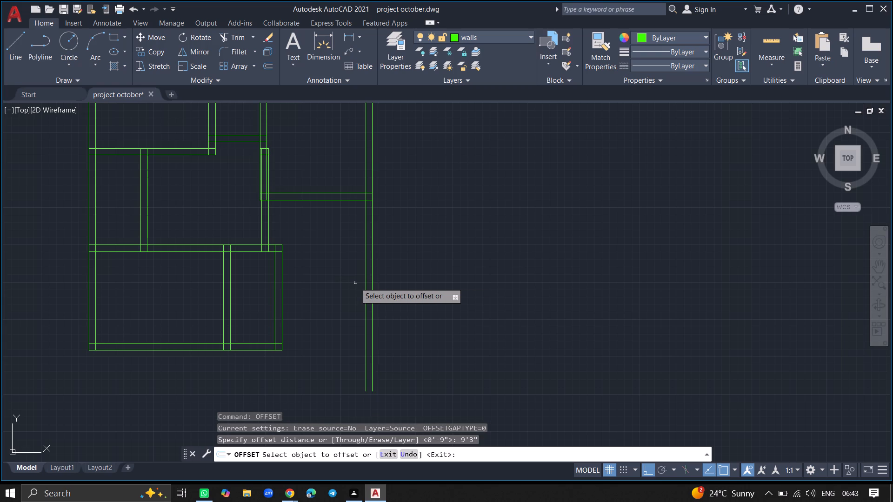
{"action": "left_click", "coordinate": [366, 271]}
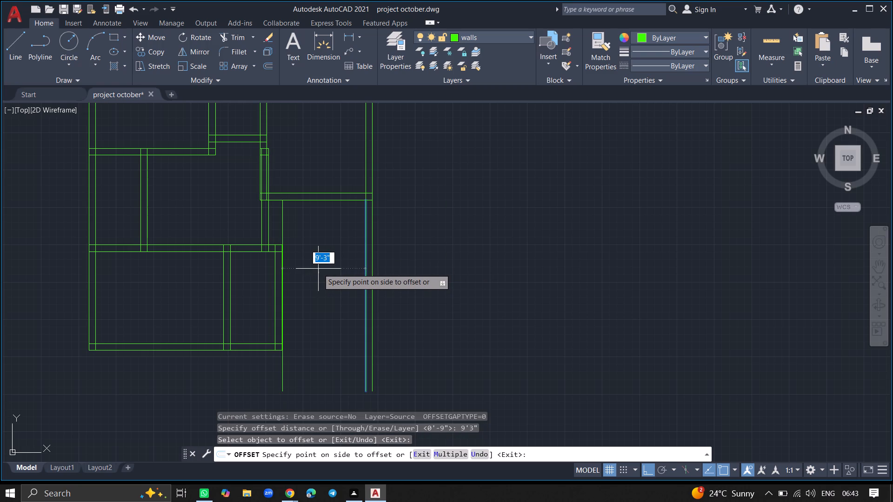
{"action": "left_click", "coordinate": [349, 274]}
{"action": "key", "text": "Return"}
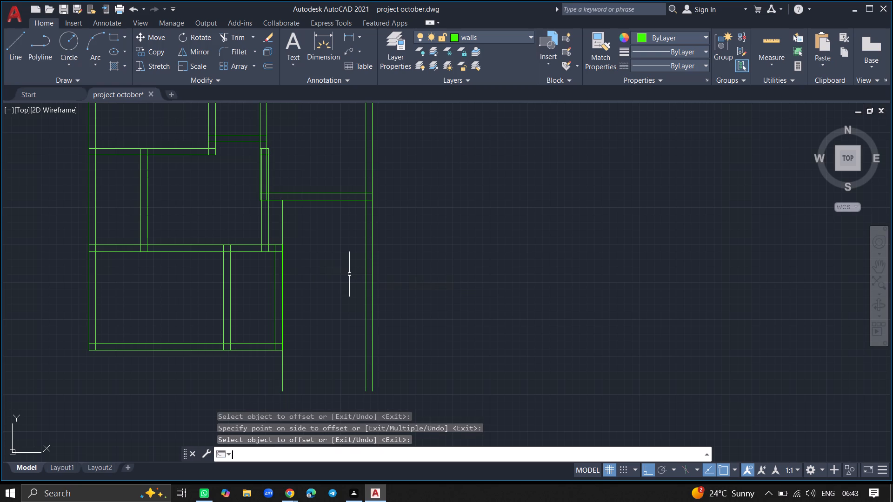
Offset the vertical line beside the 5' space's outer wall 9" to the left to give it wall thickness.
{"action": "scroll", "coordinate": [272, 275], "scroll_direction": "up", "scroll_amount": 6, "text": "ctrl"}
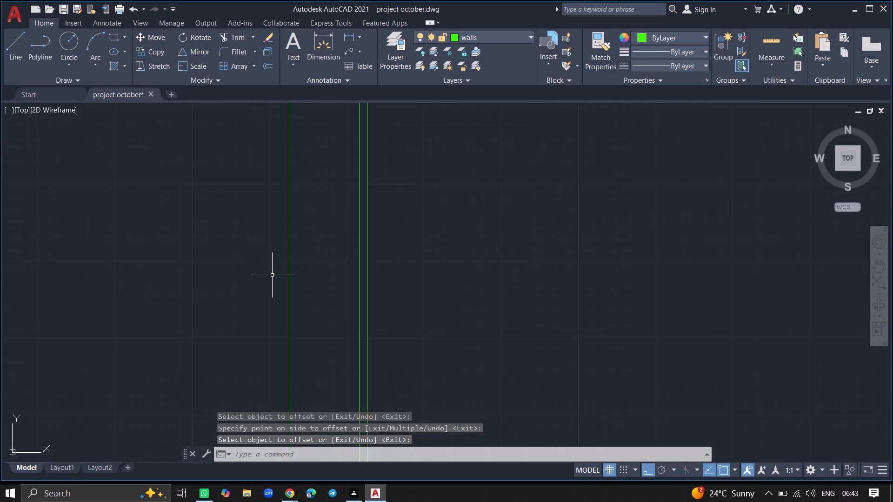
{"action": "scroll", "coordinate": [300, 277], "scroll_direction": "down", "scroll_amount": 2, "text": "ctrl"}
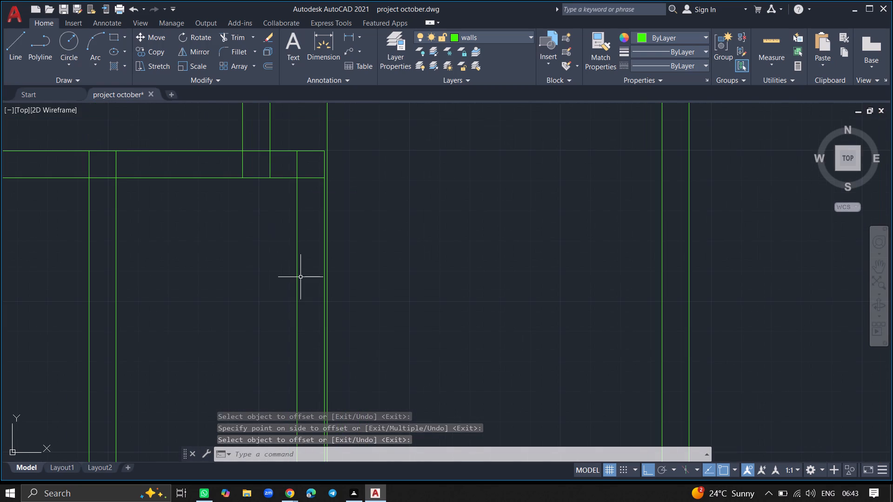
{"action": "scroll", "coordinate": [300, 277], "scroll_direction": "down", "scroll_amount": 2, "text": "ctrl"}
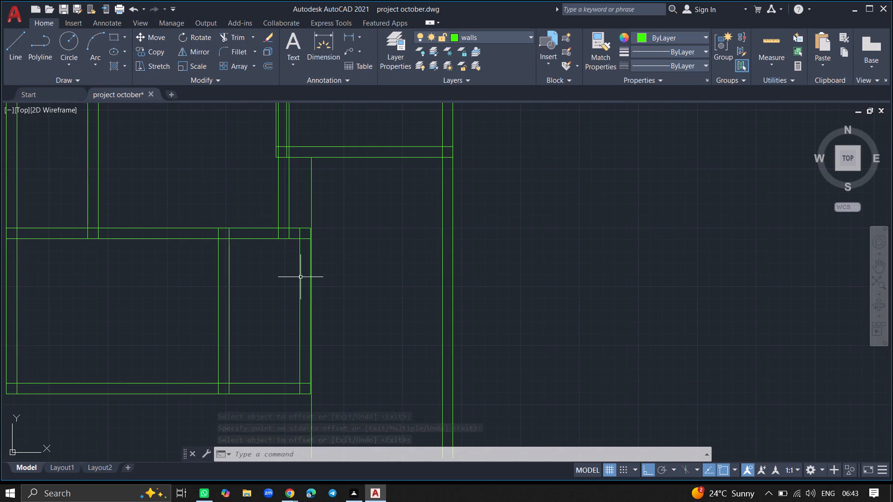
{"action": "key", "text": "Escape"}
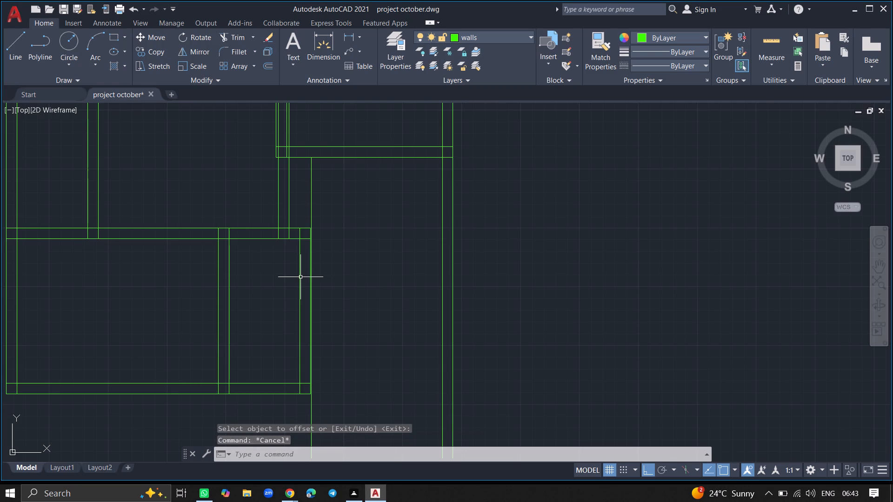
{"action": "left_click", "coordinate": [312, 208]}
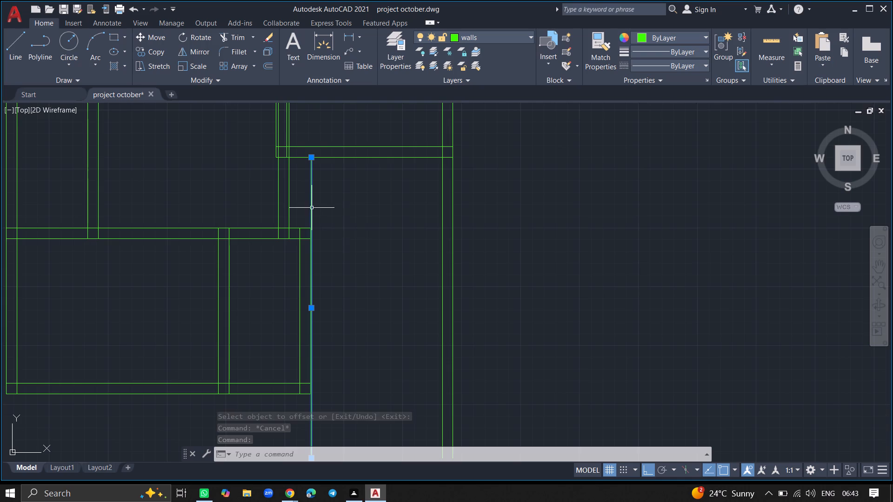
{"action": "key", "text": "Escape"}
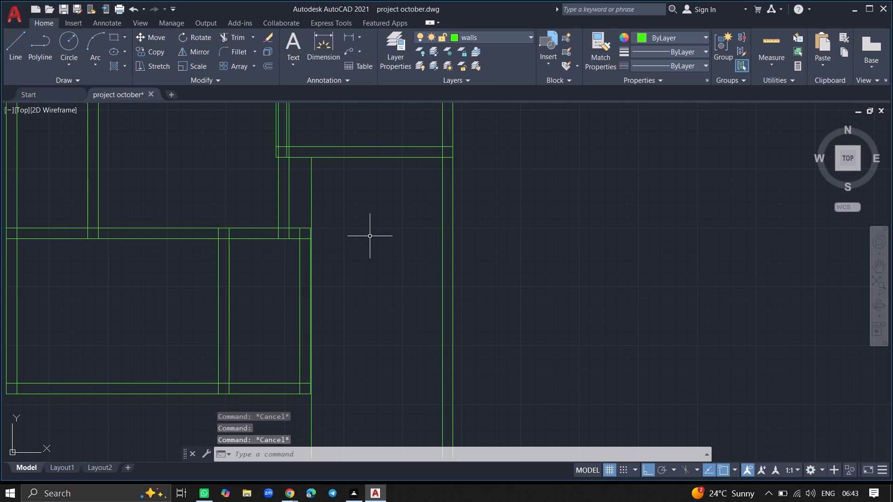
{"action": "key", "text": "o"}
{"action": "type", "text": "ff"}
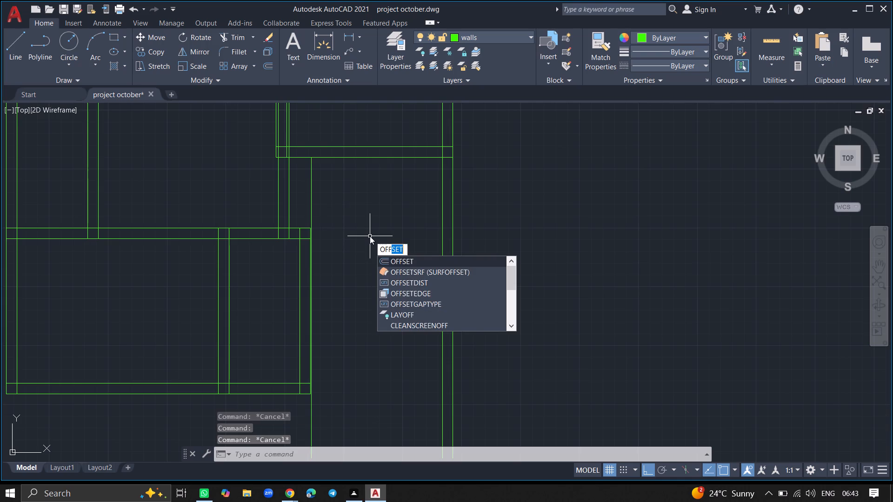
{"action": "left_click", "coordinate": [392, 257]}
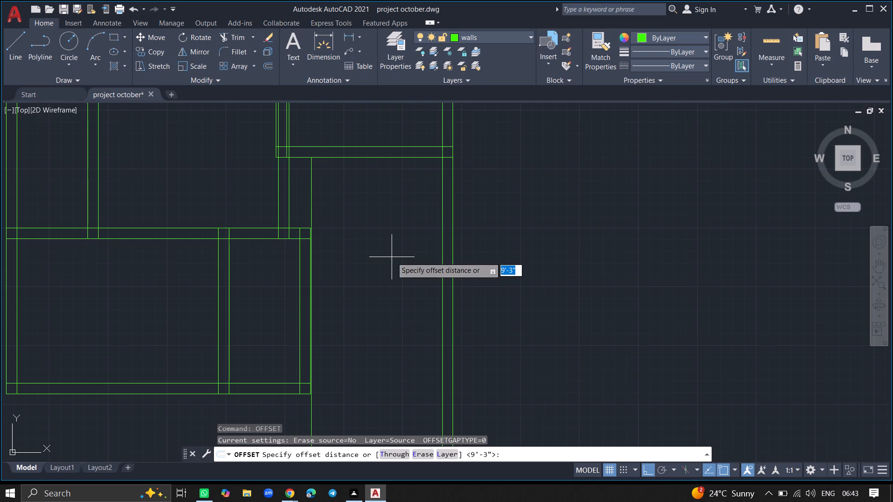
{"action": "key", "text": "9"}
{"action": "key", "text": "shift+quotedbl"}
{"action": "key", "text": "Return"}
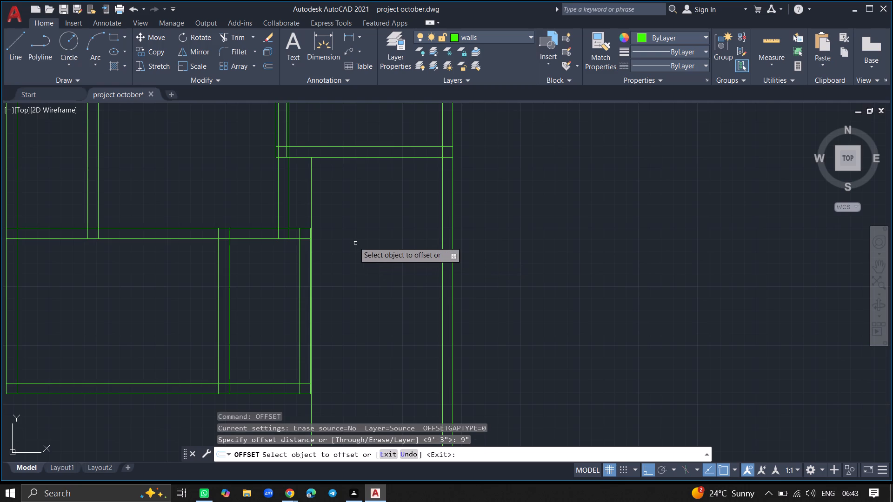
{"action": "left_click_drag", "start_coordinate": [312, 214], "coordinate": [304, 214]}
{"action": "left_click", "coordinate": [304, 214]}
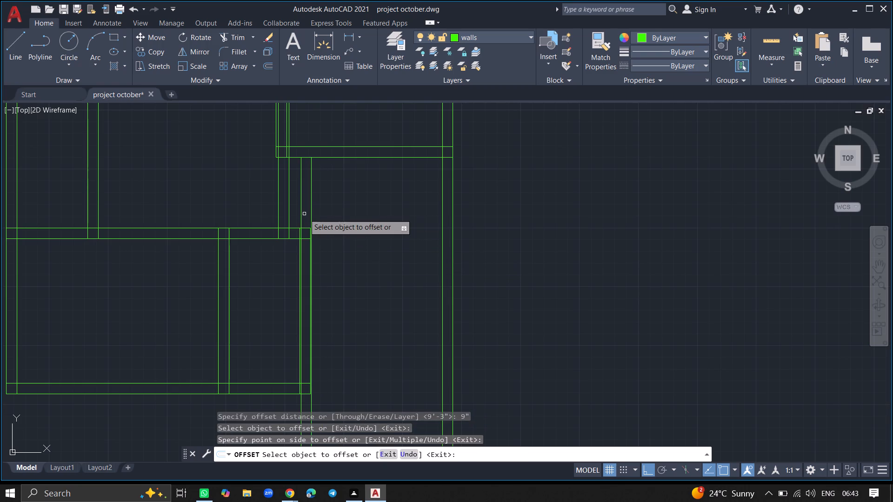
{"action": "key", "text": "Return"}
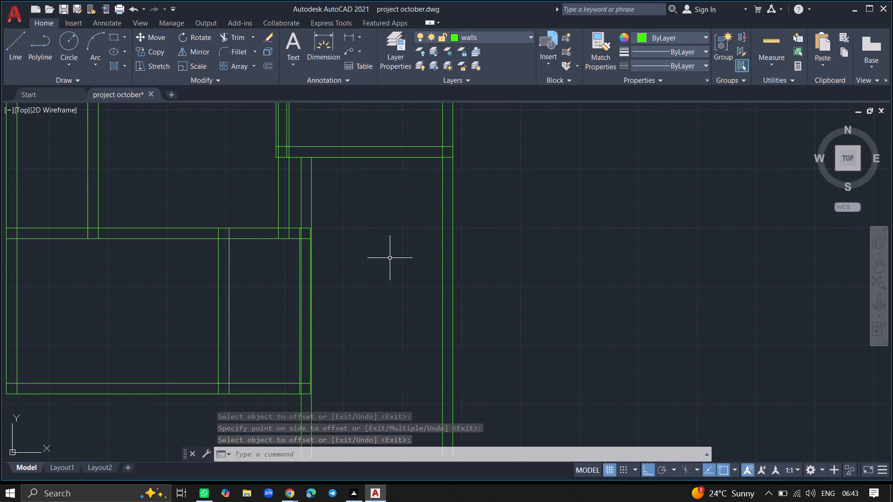
Offset the outer bottom wall line of the upper-right room 10'6" downward across the 9'3" wide space.
{"action": "key", "text": "o"}
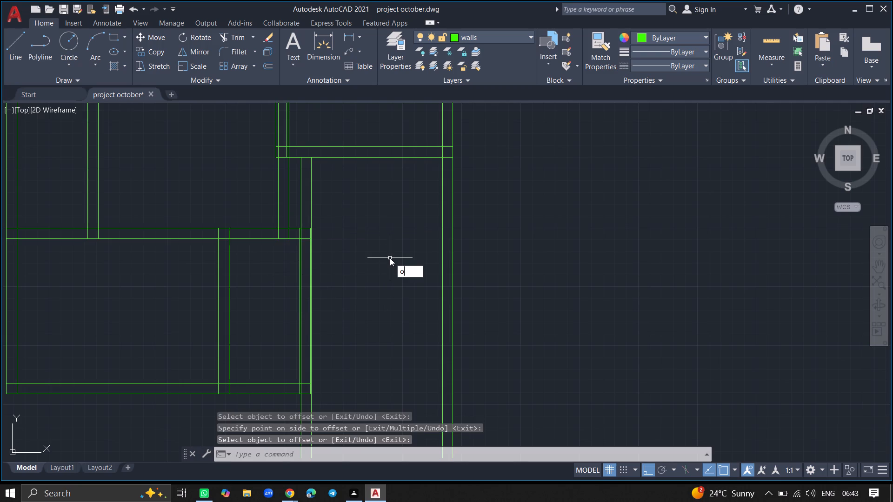
{"action": "type", "text": "ff"}
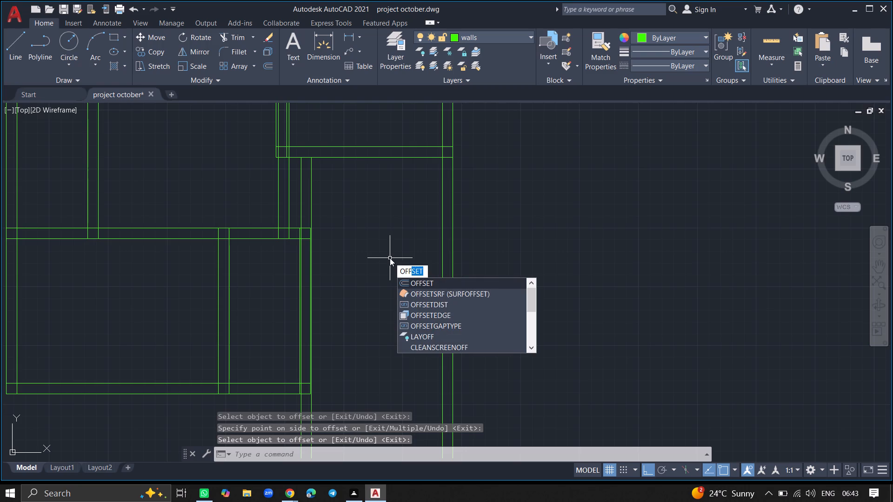
{"action": "type", "text": "set"}
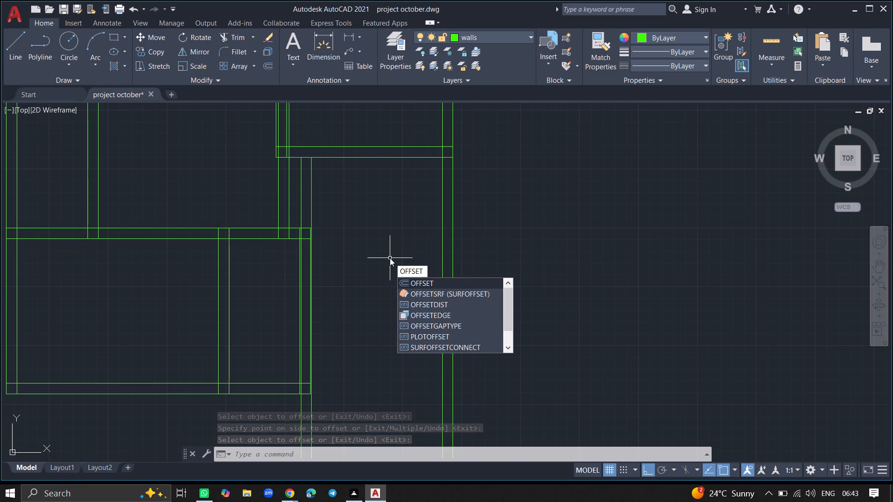
{"action": "key", "text": "Return"}
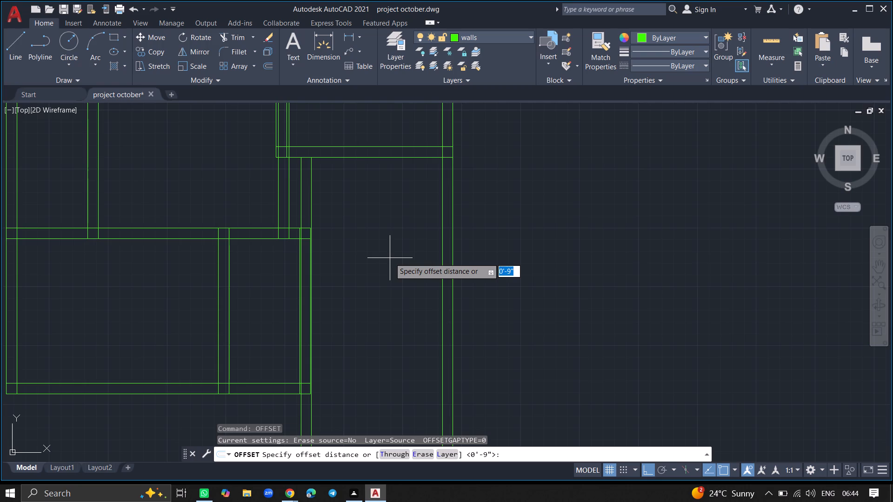
{"action": "key", "text": "1"}
{"action": "key", "text": "0"}
{"action": "key", "text": "apostrophe"}
{"action": "key", "text": "6"}
{"action": "key", "text": "shift+quotedbl"}
{"action": "key", "text": "Return"}
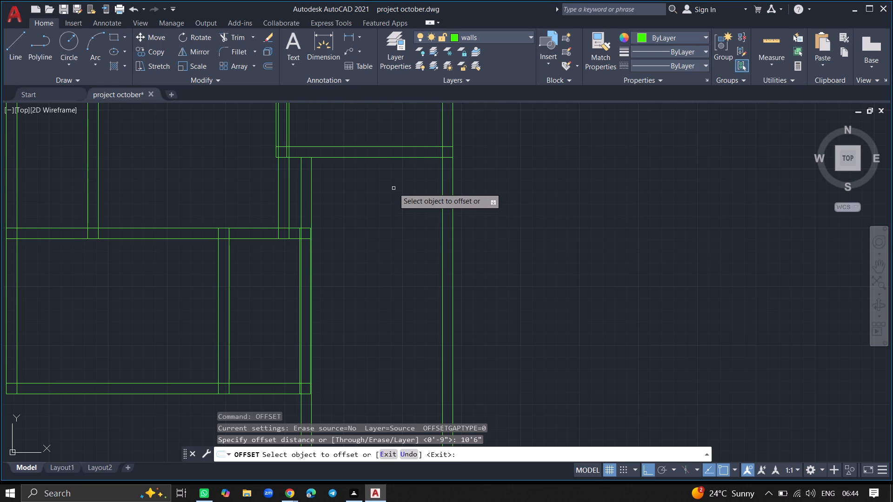
{"action": "left_click", "coordinate": [389, 157]}
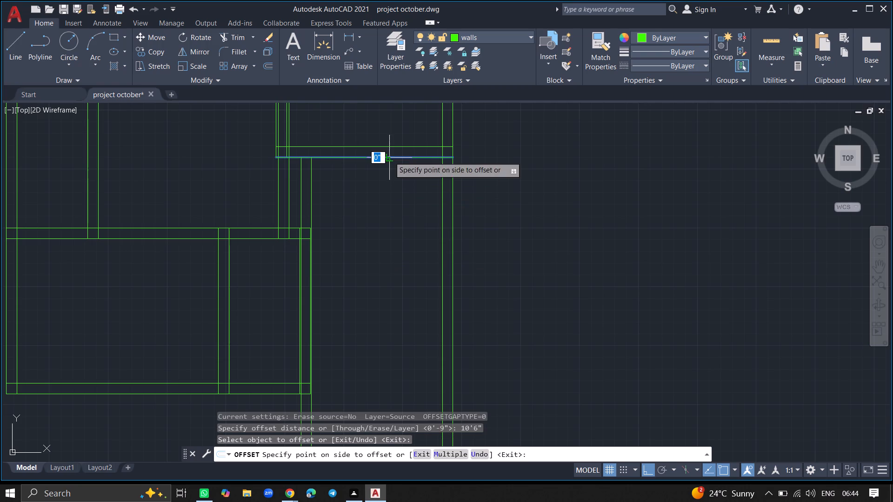
{"action": "left_click", "coordinate": [380, 248]}
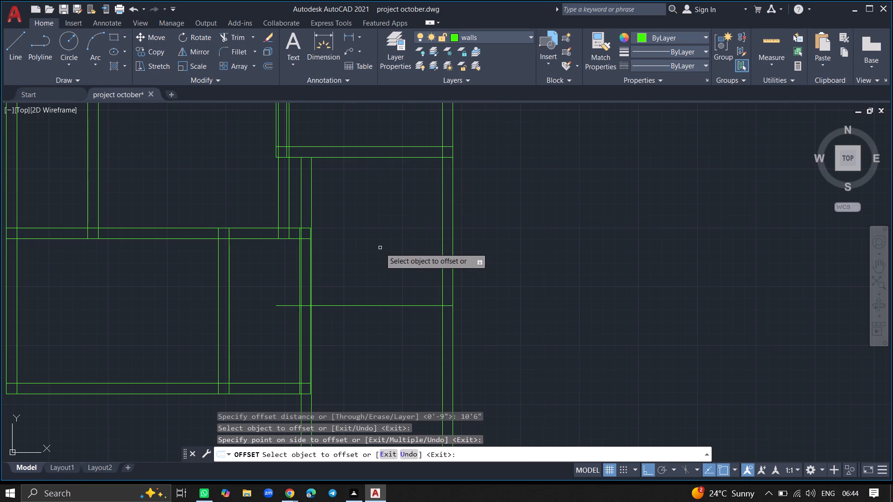
{"action": "key", "text": "Return"}
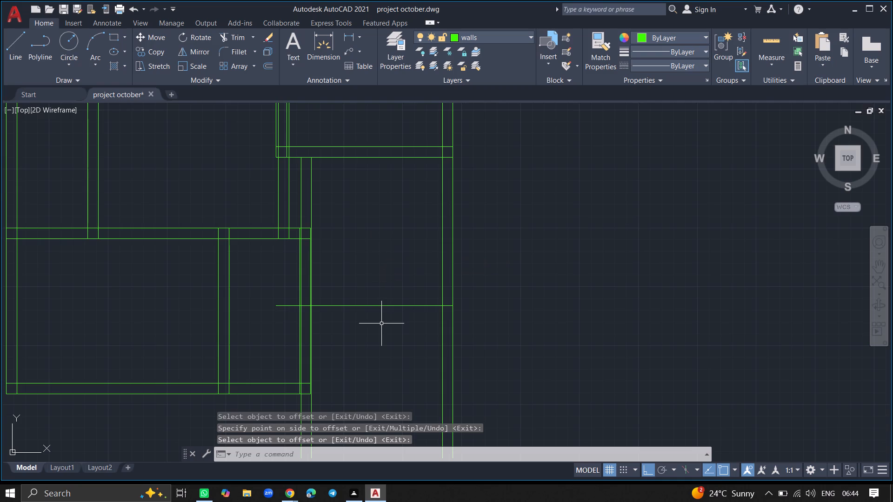
Offset the new horizontal line 9" downward to give the cross wall its thickness.
{"action": "key", "text": "o"}
{"action": "type", "text": "ff"}
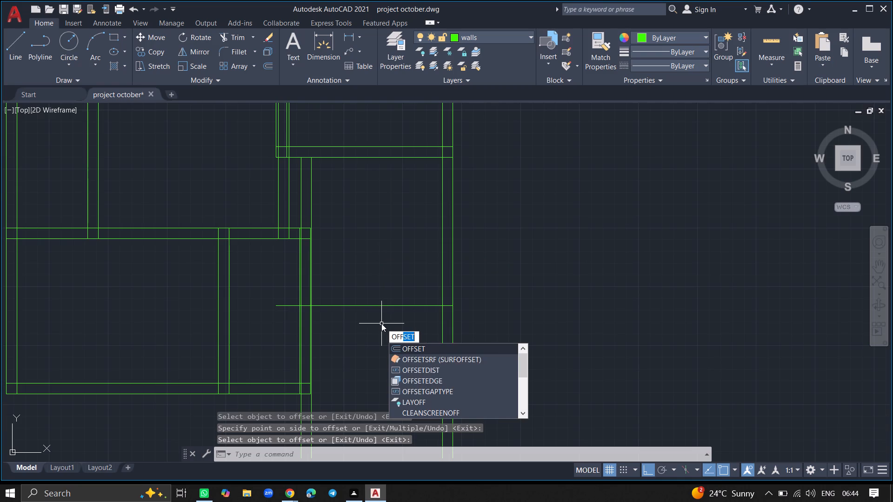
{"action": "left_click", "coordinate": [401, 345]}
{"action": "key", "text": "9"}
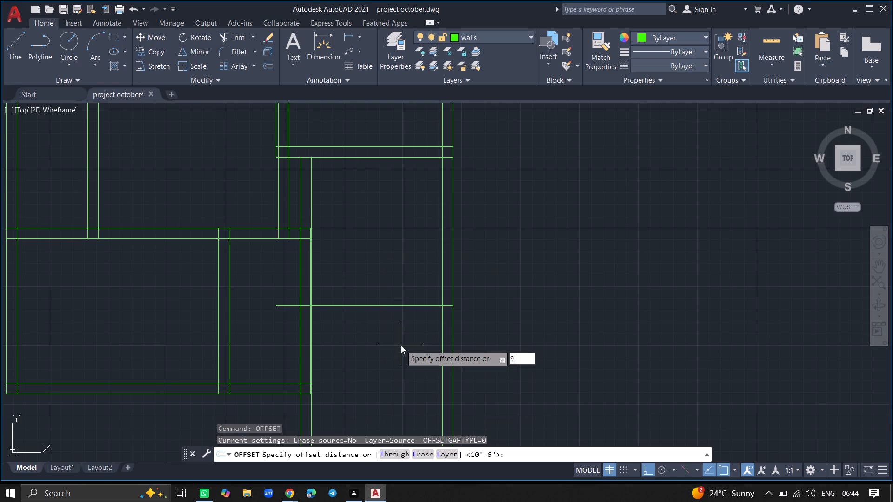
{"action": "key", "text": "shift+quotedbl"}
{"action": "key", "text": "Return"}
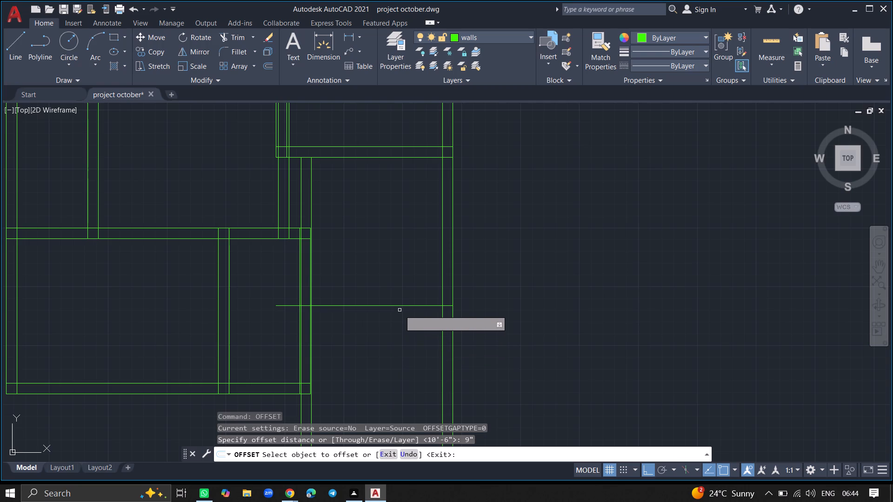
{"action": "left_click", "coordinate": [400, 306]}
{"action": "left_click", "coordinate": [398, 362]}
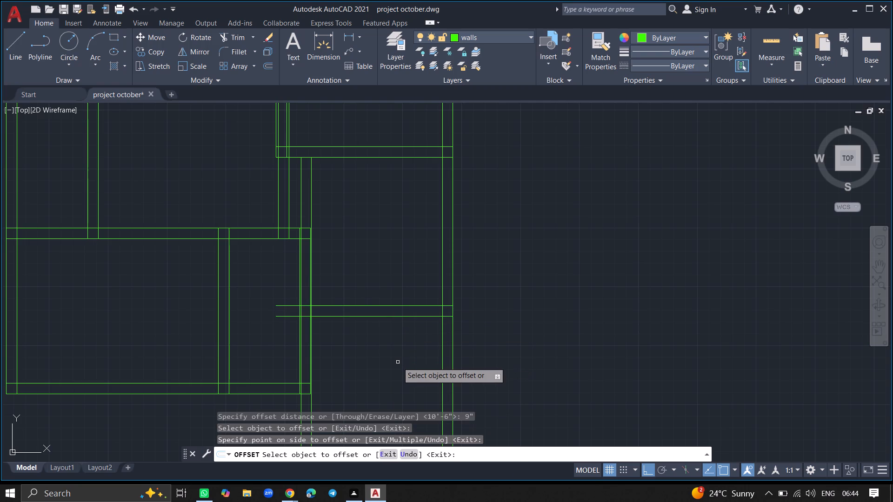
{"action": "key", "text": "Return"}
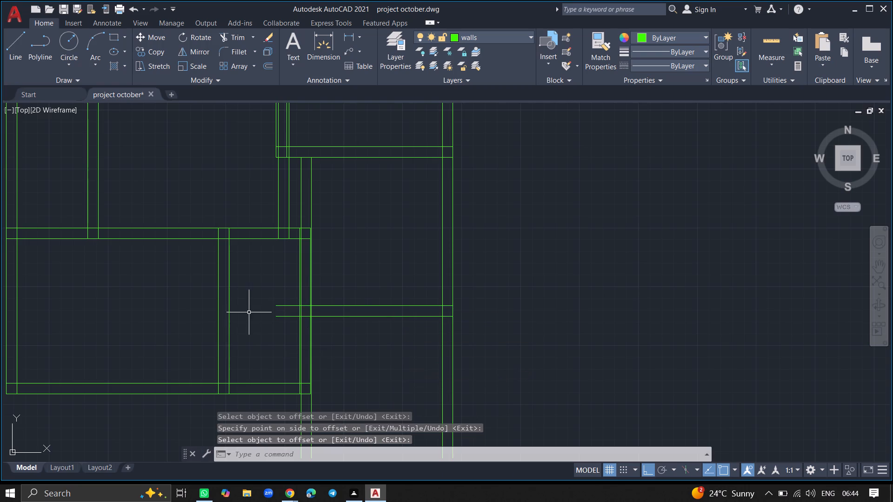
Trim the overhanging left ends of the cross wall's two lines back to the vertical wall shared with the lower-left room.
{"action": "scroll", "coordinate": [270, 311], "scroll_direction": "up", "scroll_amount": 2, "text": "ctrl"}
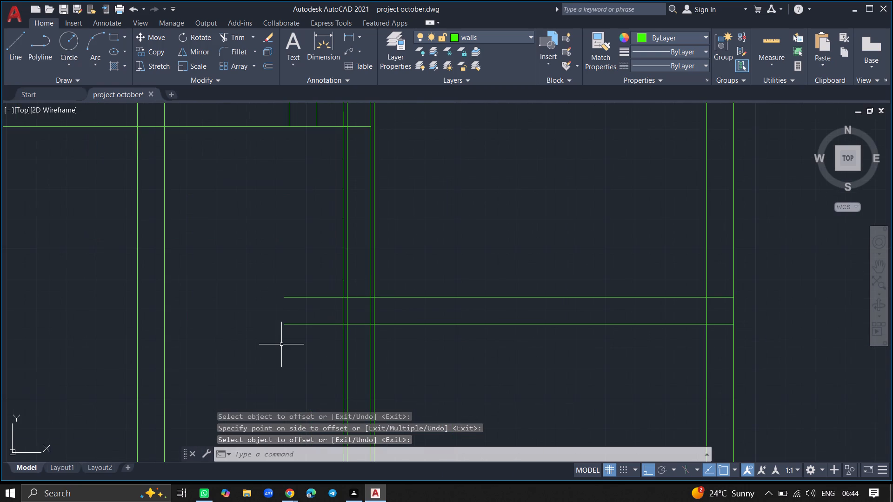
{"action": "type", "text": "tr"}
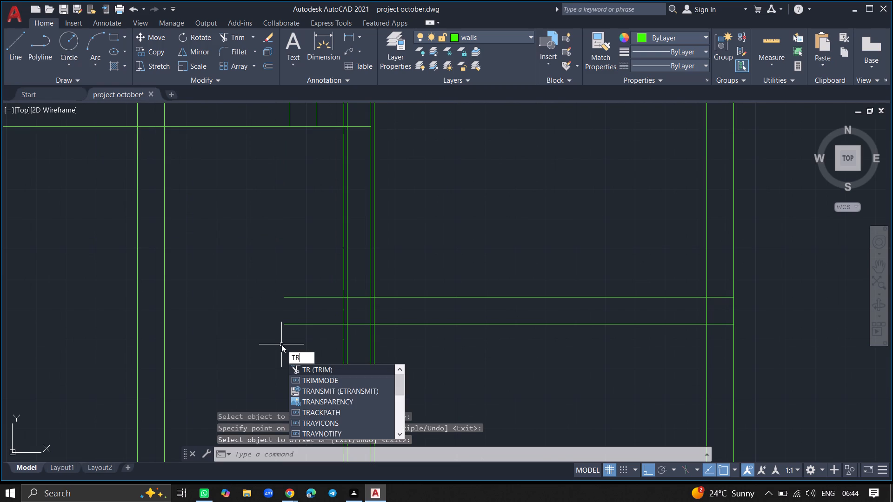
{"action": "type", "text": "im"}
{"action": "key", "text": "Return"}
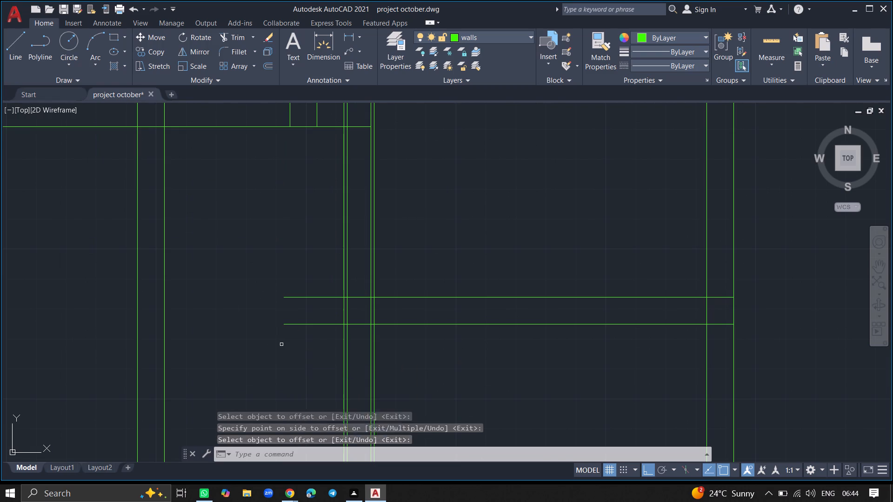
{"action": "left_click", "coordinate": [303, 325]}
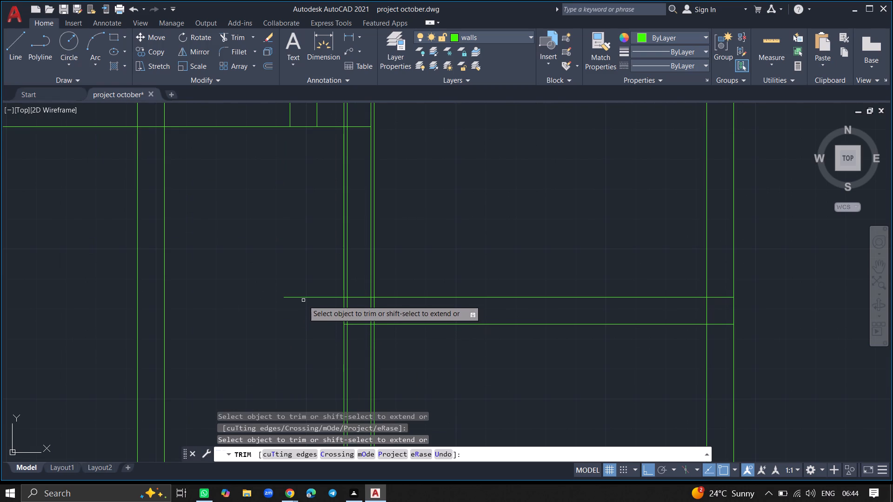
{"action": "left_click", "coordinate": [303, 299]}
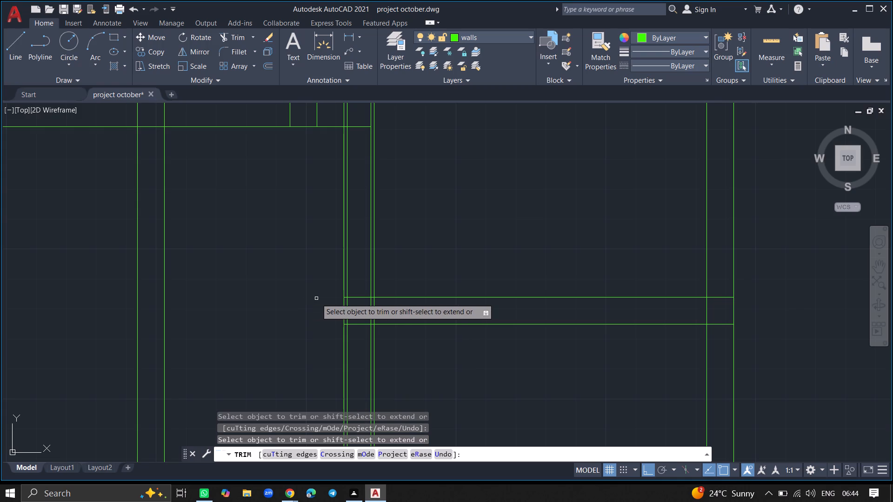
Trim the redundant, nearly coincident vertical lines out of the shared wall, both above and below the new cross wall.
{"action": "left_click", "coordinate": [346, 285]}
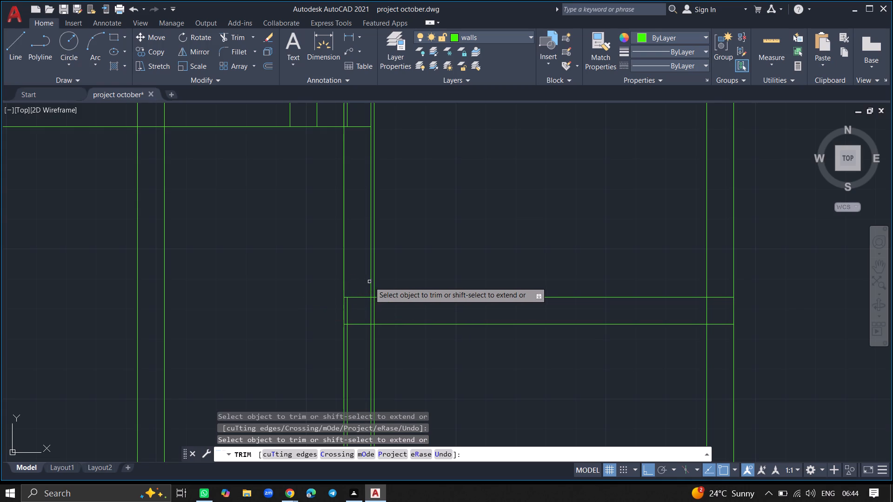
{"action": "left_click", "coordinate": [371, 282]}
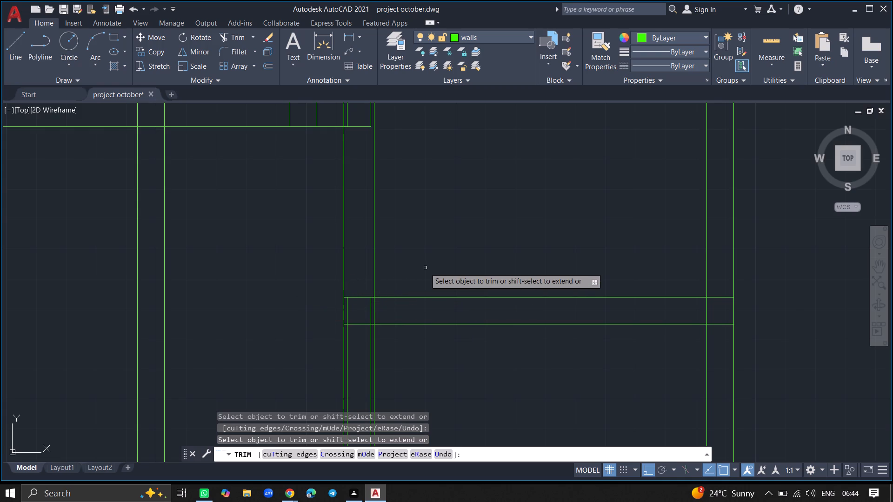
{"action": "scroll", "coordinate": [425, 268], "scroll_direction": "down", "scroll_amount": 5, "text": "ctrl"}
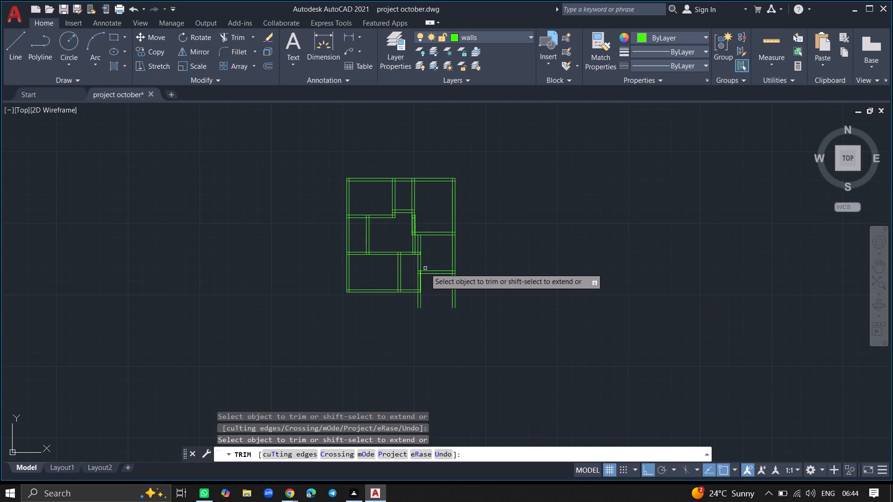
{"action": "scroll", "coordinate": [425, 290], "scroll_direction": "up", "scroll_amount": 3, "text": "ctrl"}
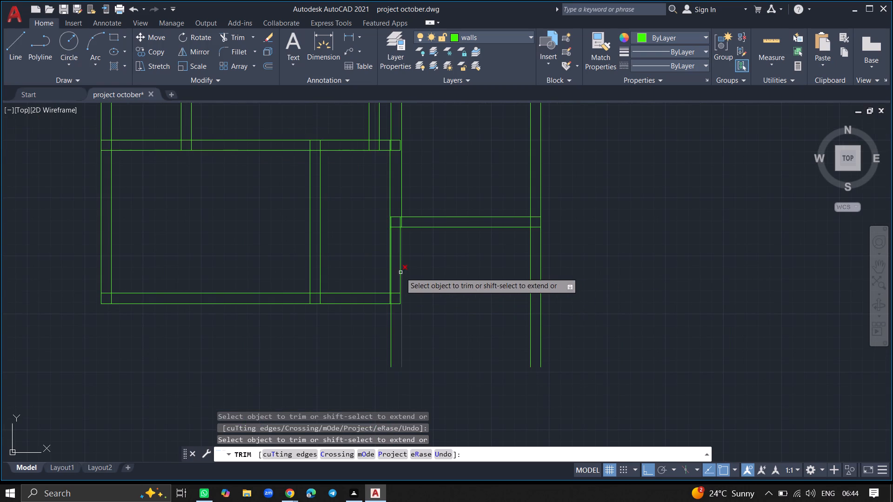
{"action": "scroll", "coordinate": [398, 270], "scroll_direction": "up", "scroll_amount": 3, "text": "ctrl"}
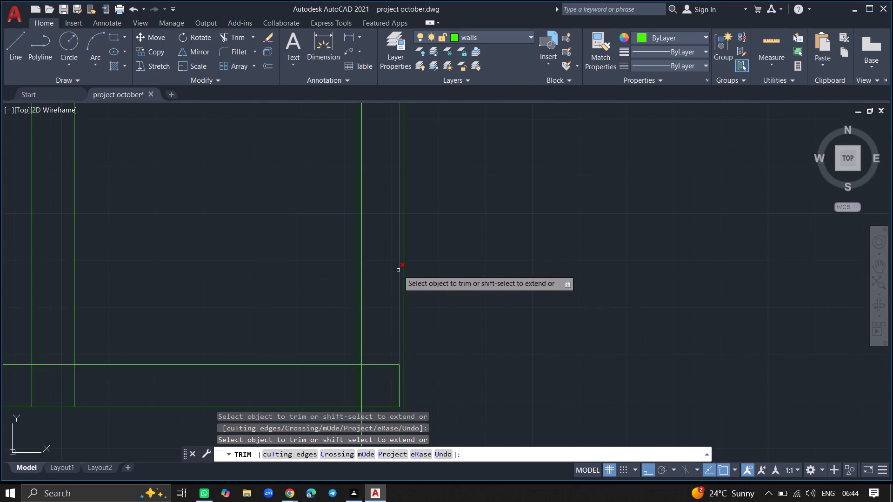
{"action": "left_click", "coordinate": [398, 270]}
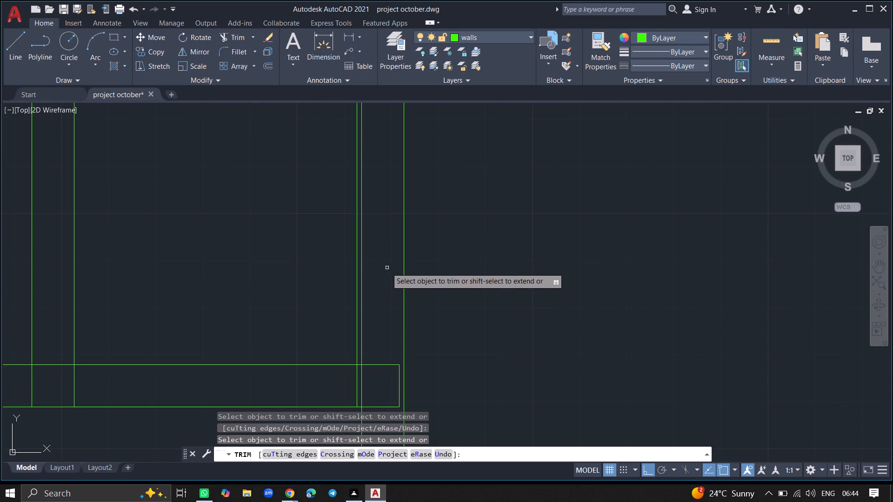
{"action": "left_click", "coordinate": [361, 270]}
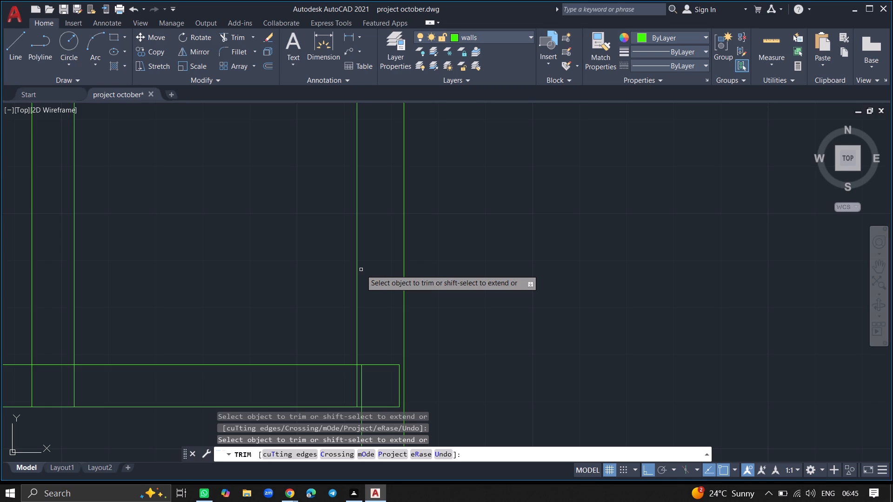
{"action": "key", "text": "Return"}
Offset the cross wall's lower line 4'9" downward, between the shared wall and the right outer wall.
{"action": "scroll", "coordinate": [361, 270], "scroll_direction": "down", "scroll_amount": 4, "text": "ctrl"}
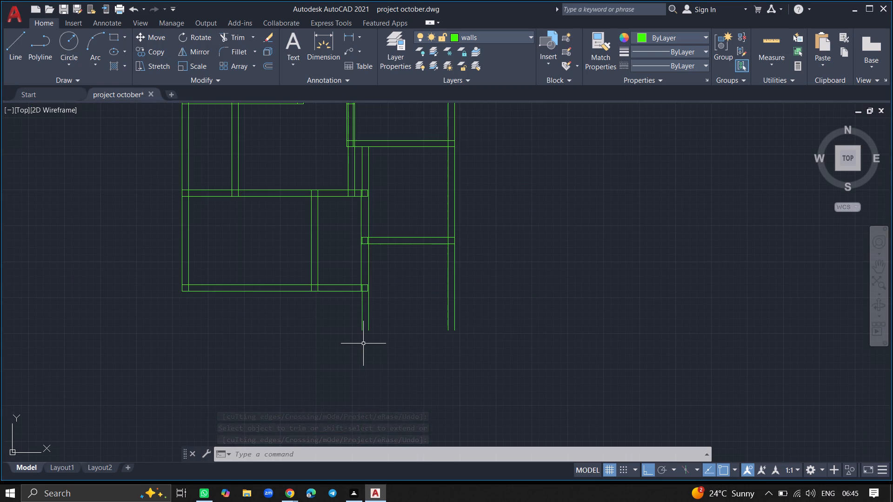
{"action": "type", "text": "off"}
{"action": "type", "text": "set"}
{"action": "key", "text": "Return"}
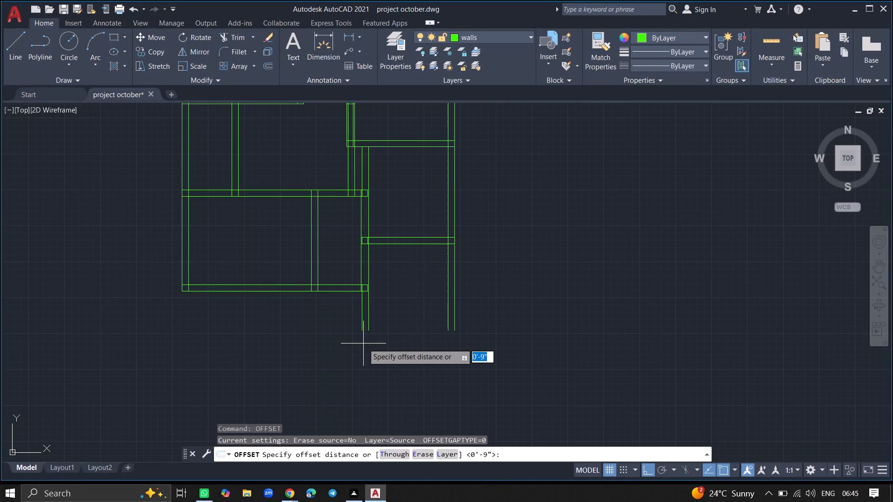
{"action": "type", "text": "4'9\""}
{"action": "key", "text": "Return"}
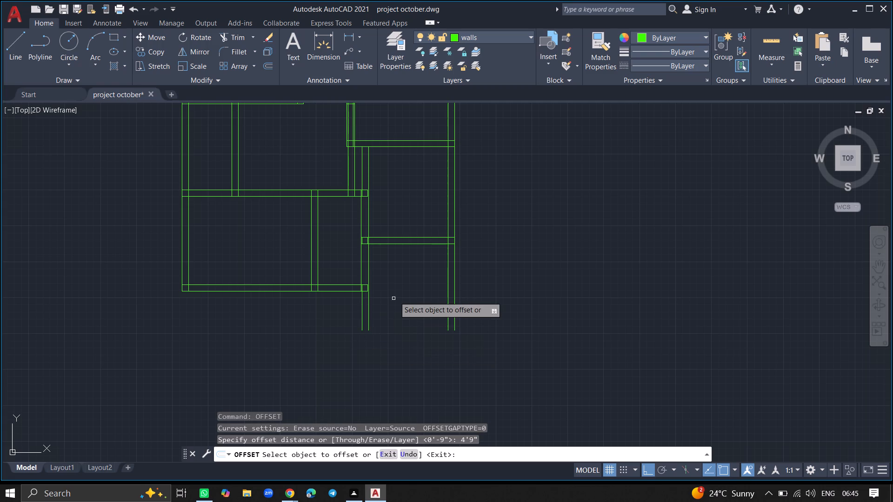
{"action": "left_click", "coordinate": [394, 244]}
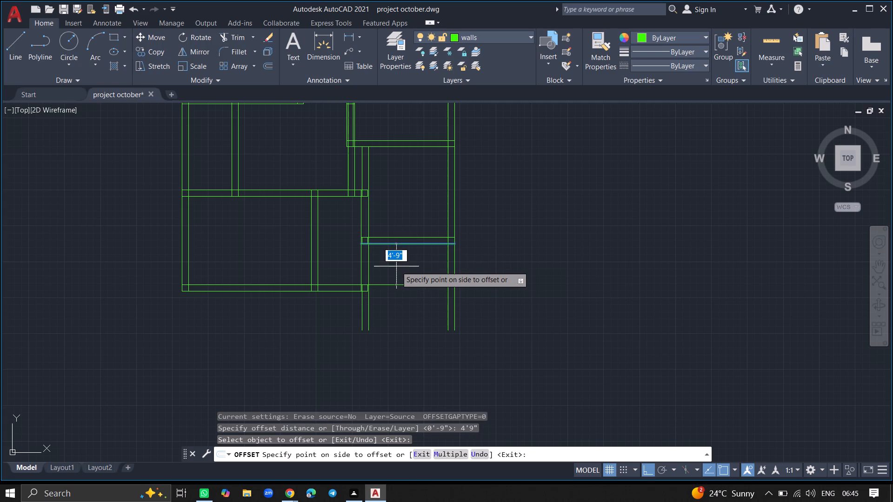
{"action": "left_click", "coordinate": [396, 266]}
{"action": "scroll", "coordinate": [389, 294], "scroll_direction": "up", "scroll_amount": 3, "text": "ctrl"}
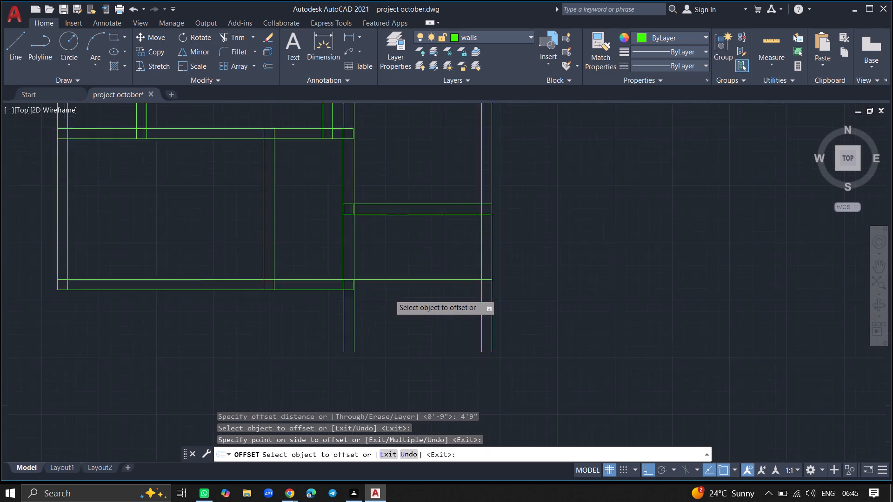
{"action": "scroll", "coordinate": [389, 294], "scroll_direction": "up", "scroll_amount": 4, "text": "ctrl"}
{"action": "key", "text": "Return"}
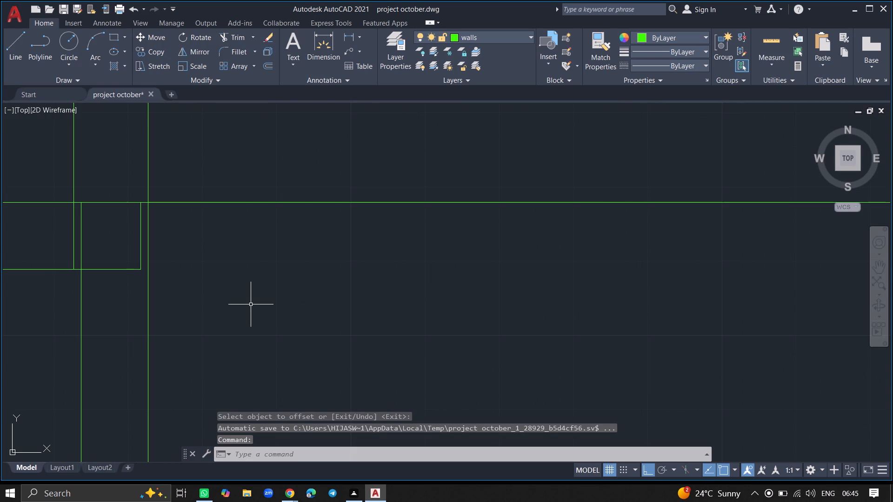
Extend the bottom wall's lower line rightward across the shared wall to the outer line of the right outer wall.
{"action": "key", "text": "e"}
{"action": "key", "text": "x"}
{"action": "key", "text": "Return"}
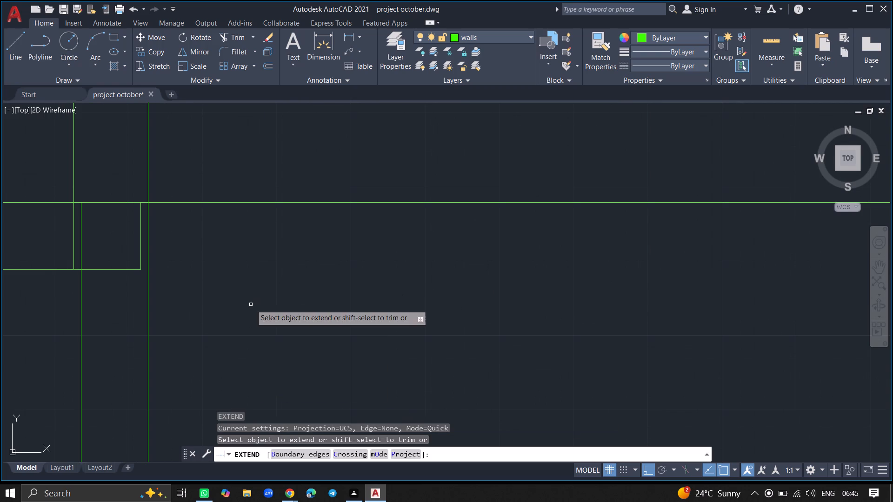
{"action": "left_click", "coordinate": [131, 270]}
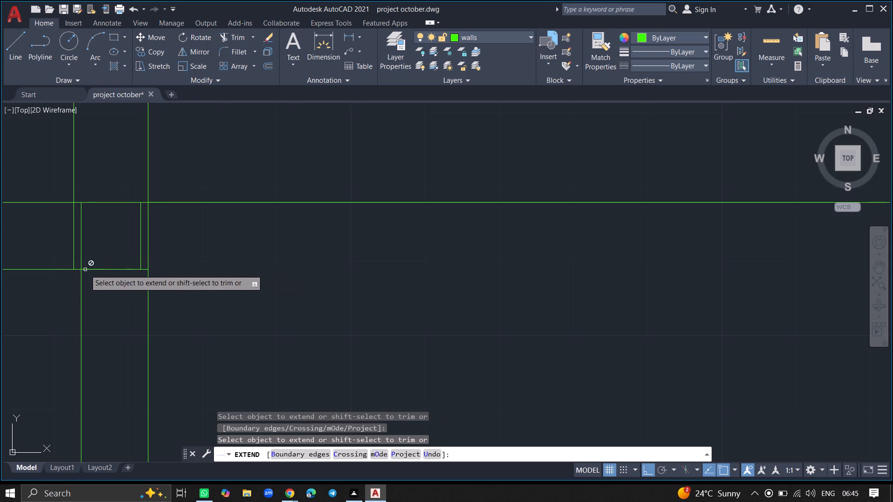
{"action": "scroll", "coordinate": [57, 268], "scroll_direction": "down", "scroll_amount": 2, "text": "ctrl"}
{"action": "left_click", "coordinate": [57, 268]}
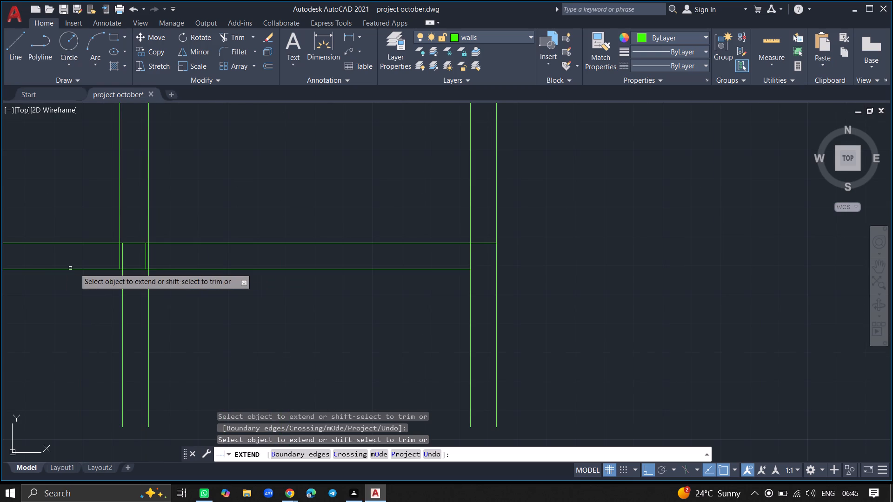
{"action": "left_click", "coordinate": [127, 270]}
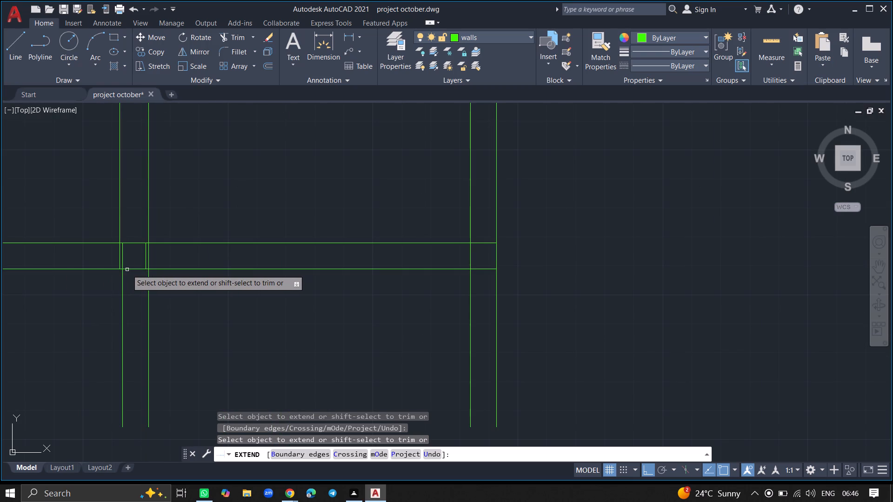
{"action": "key", "text": "Return"}
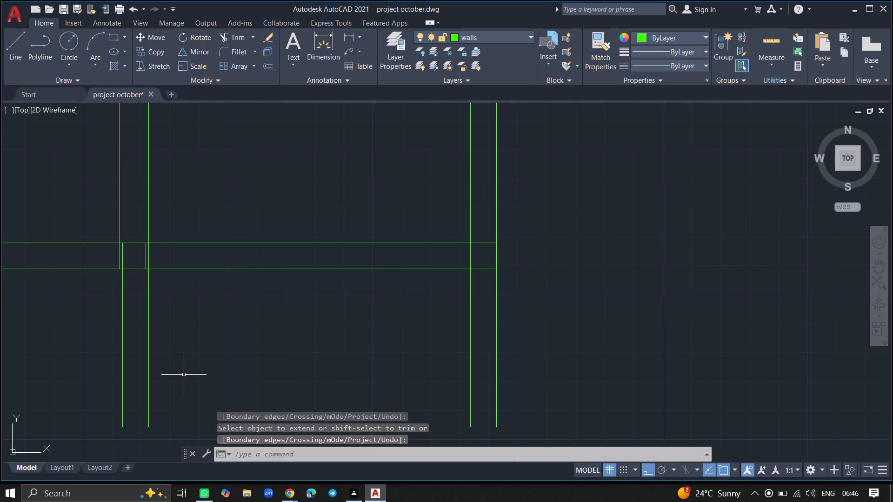
Trim the shared wall's and right outer wall's overhangs below the bottom wall, plus the redundant short verticals at the shared-wall junction.
{"action": "type", "text": "trim"}
{"action": "key", "text": "Return"}
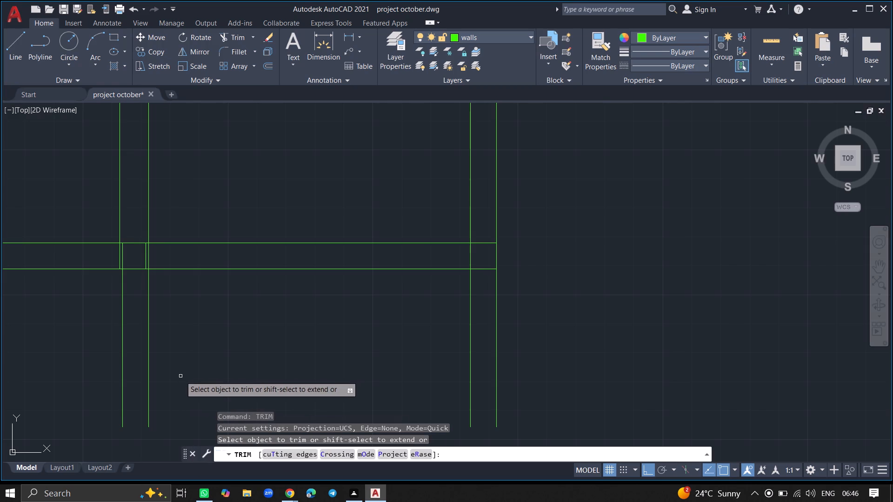
{"action": "left_click", "coordinate": [148, 374]}
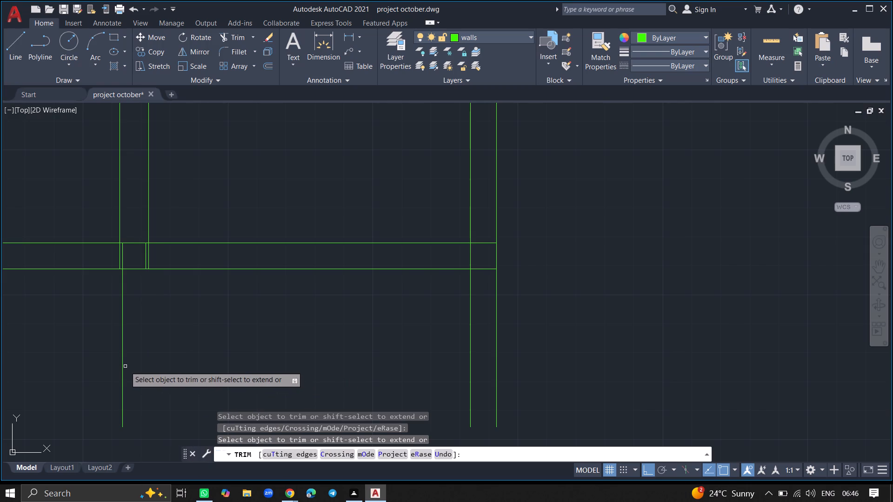
{"action": "left_click", "coordinate": [123, 366]}
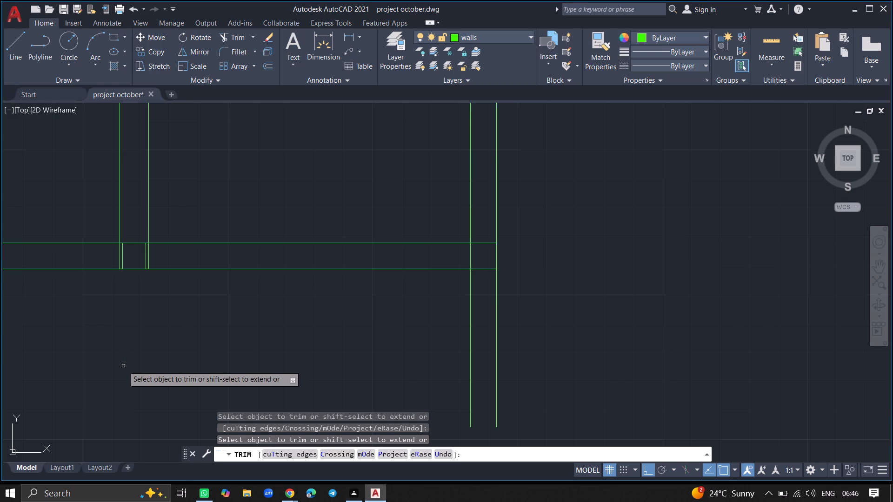
{"action": "left_click", "coordinate": [124, 259]}
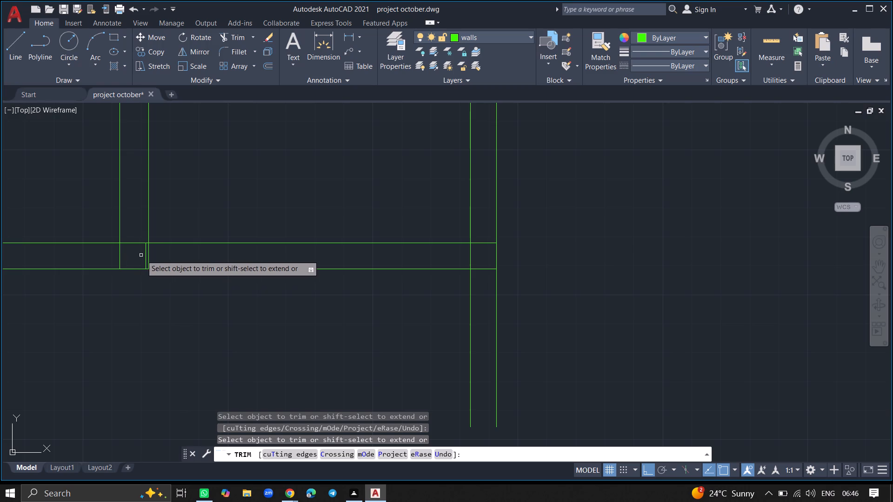
{"action": "left_click", "coordinate": [144, 255]}
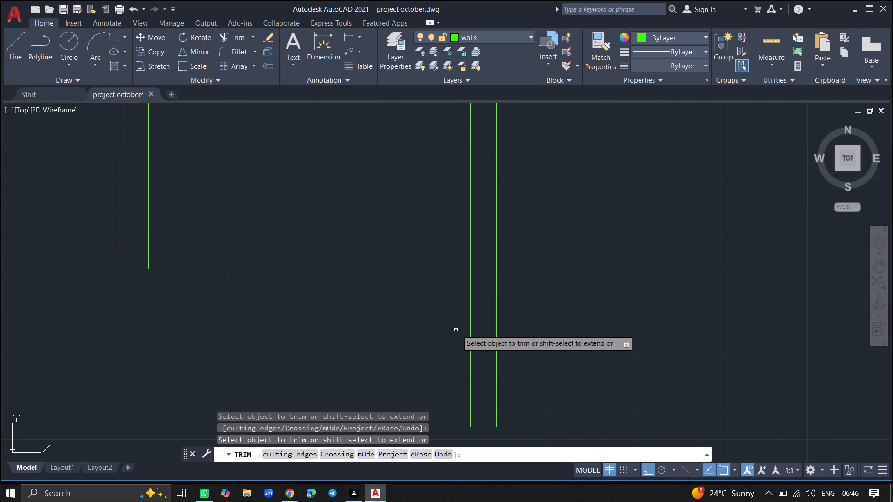
{"action": "left_click", "coordinate": [470, 329]}
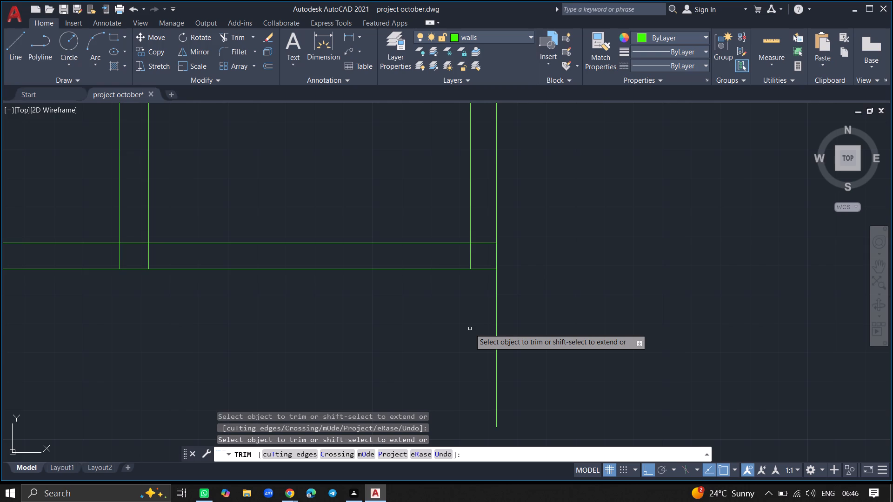
{"action": "left_click", "coordinate": [497, 329]}
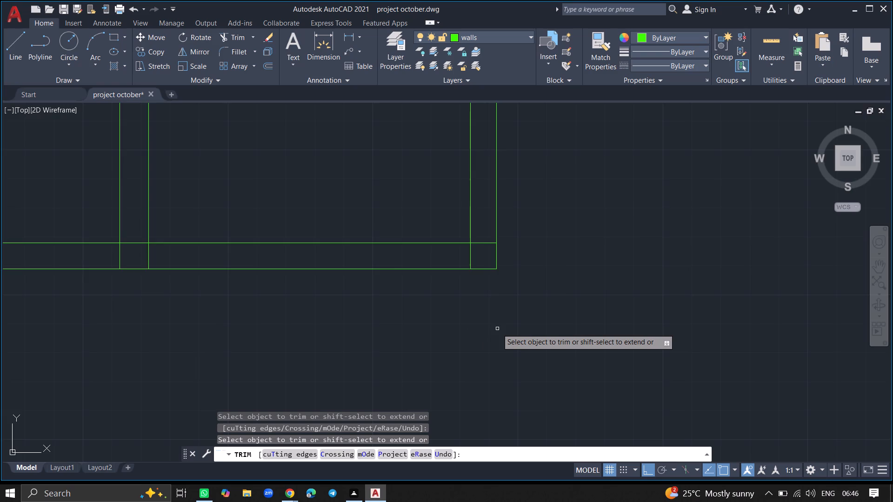
{"action": "scroll", "coordinate": [497, 329], "scroll_direction": "down", "scroll_amount": 2, "text": "ctrl"}
{"action": "key", "text": "Return"}
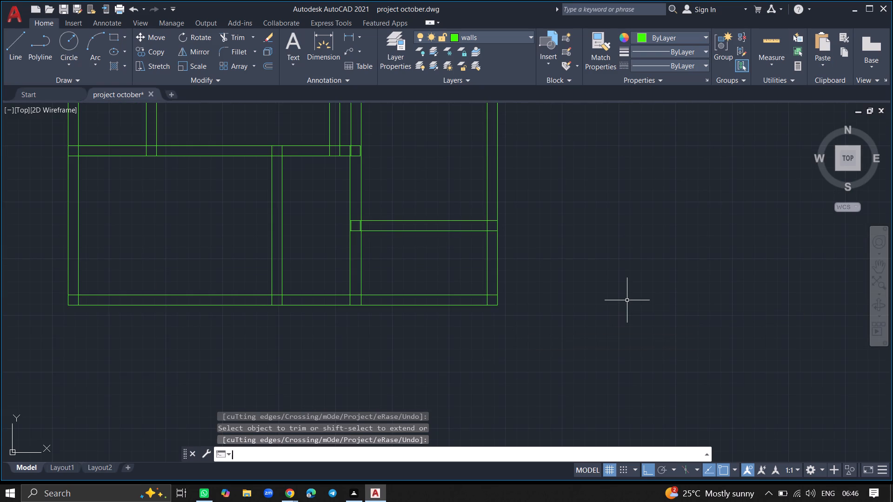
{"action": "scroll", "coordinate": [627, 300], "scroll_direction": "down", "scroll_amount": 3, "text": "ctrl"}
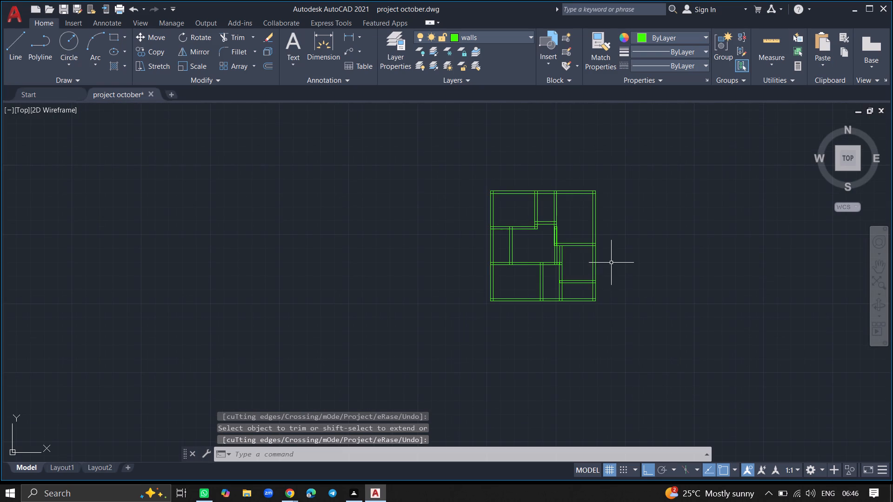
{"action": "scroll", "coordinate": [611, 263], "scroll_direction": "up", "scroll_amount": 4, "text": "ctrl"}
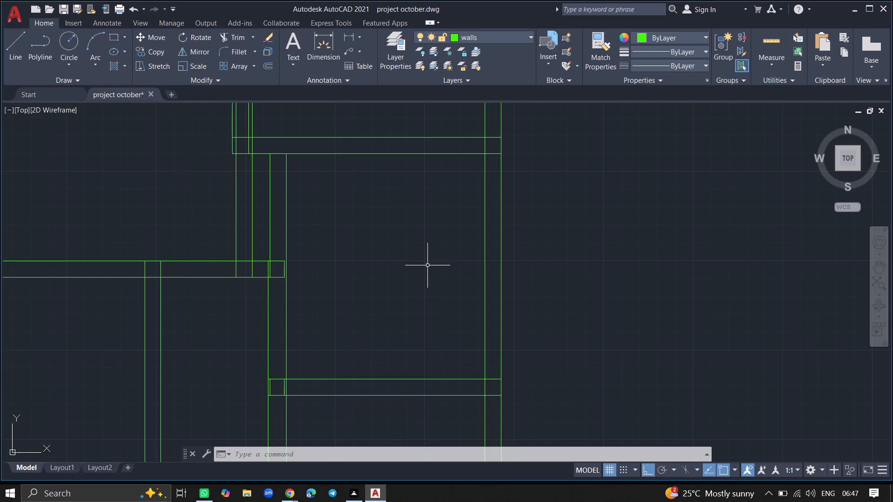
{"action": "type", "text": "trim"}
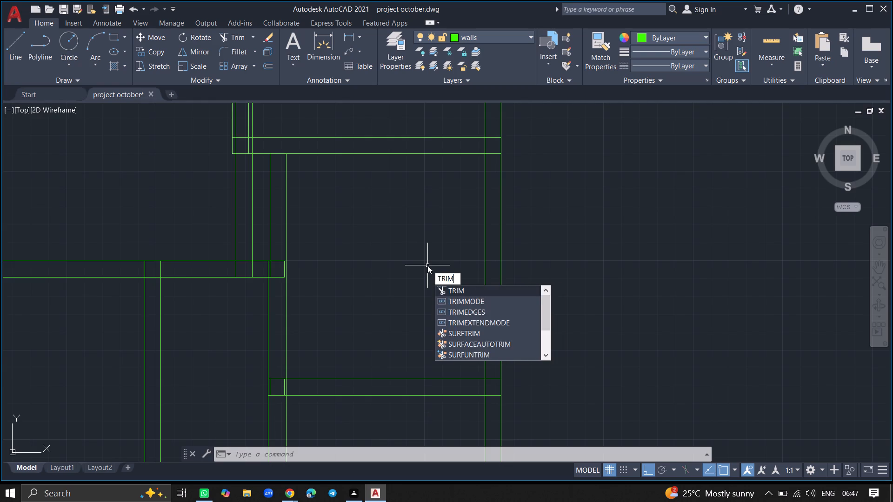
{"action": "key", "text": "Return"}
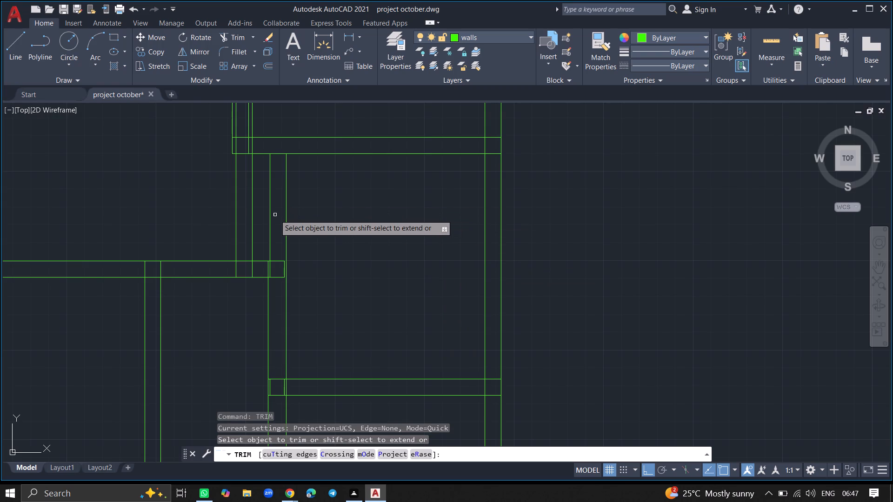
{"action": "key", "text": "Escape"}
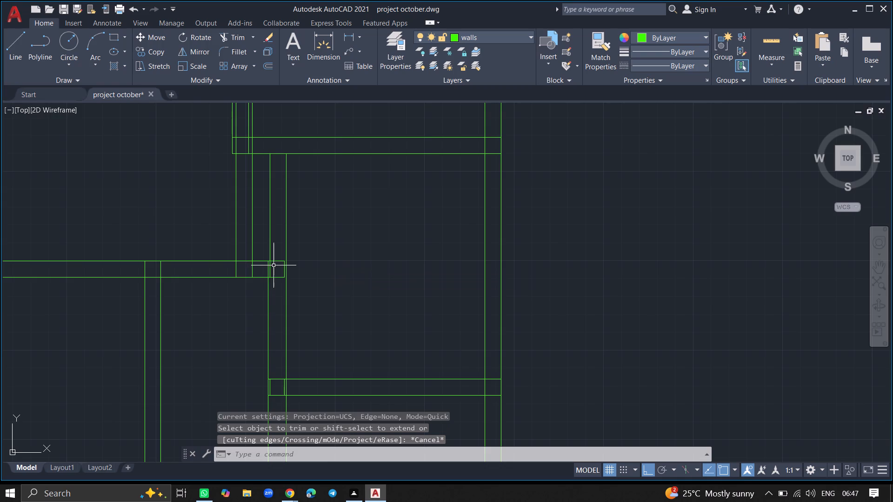
Extend both lines of the horizontal wall above the lower-left room to the right-hand line of the shared vertical wall.
{"action": "scroll", "coordinate": [273, 265], "scroll_direction": "up", "scroll_amount": 5, "text": "ctrl"}
{"action": "key", "text": "e"}
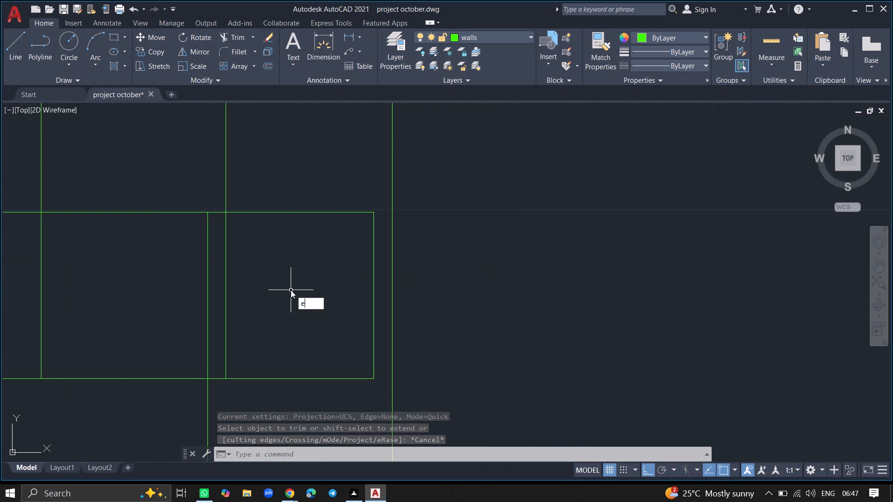
{"action": "key", "text": "x"}
{"action": "key", "text": "Return"}
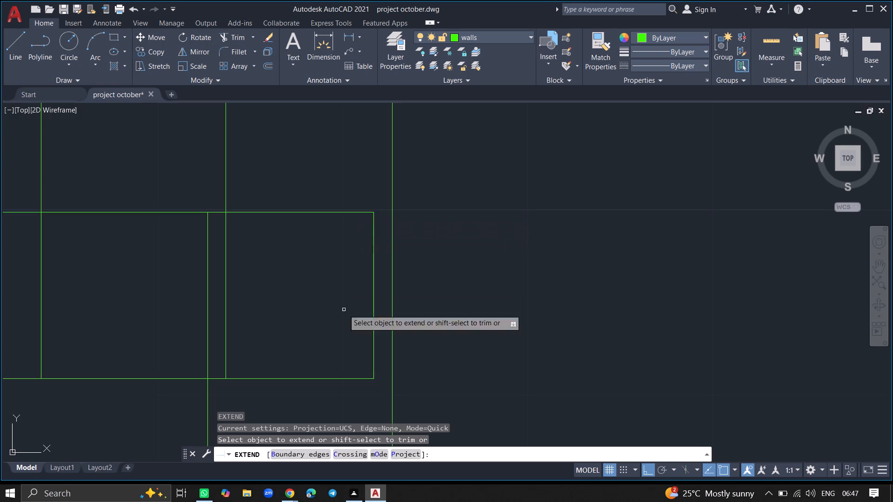
{"action": "left_click", "coordinate": [344, 378]}
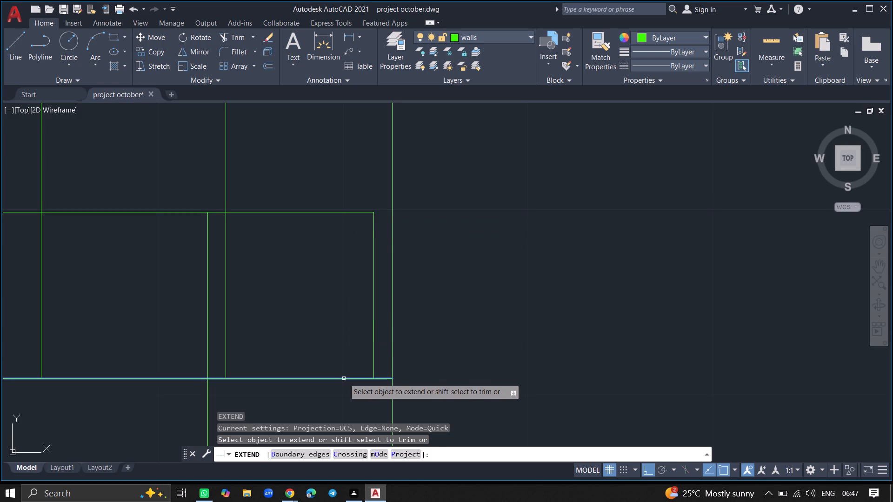
{"action": "left_click", "coordinate": [369, 213]}
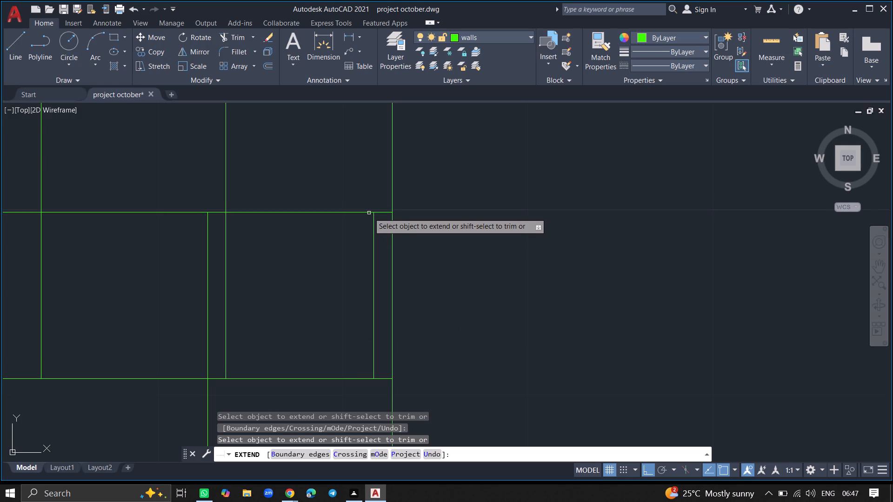
{"action": "key", "text": "Return"}
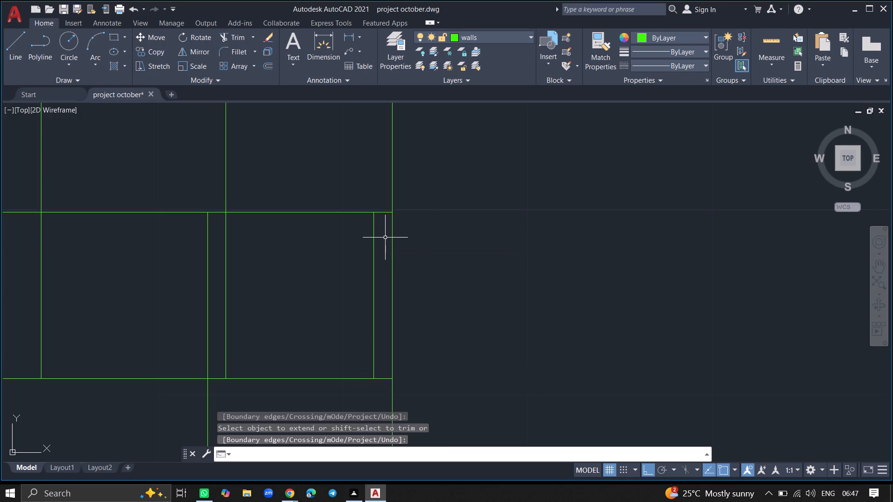
Trim away the four vertical lines crossing the open space between the upper-right room's bottom wall and the horizontal wall above the lower-left room.
{"action": "scroll", "coordinate": [413, 236], "scroll_direction": "down", "scroll_amount": 2, "text": "ctrl"}
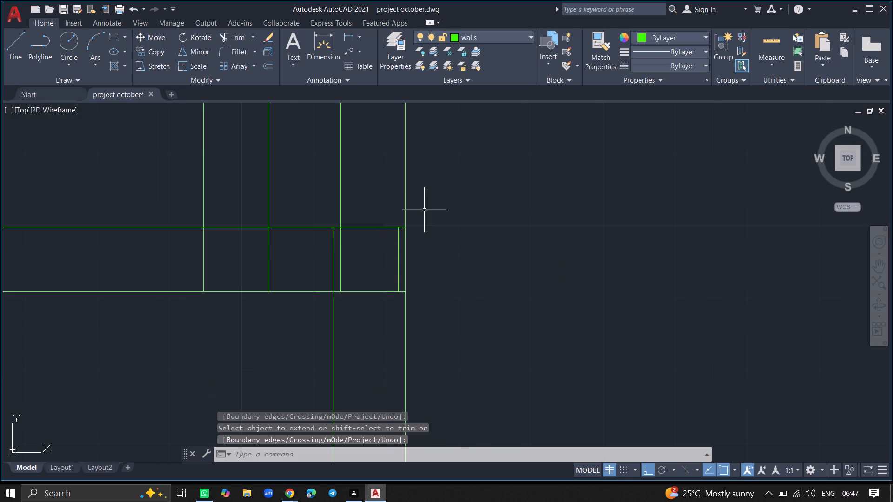
{"action": "scroll", "coordinate": [421, 193], "scroll_direction": "down", "scroll_amount": 2, "text": "ctrl"}
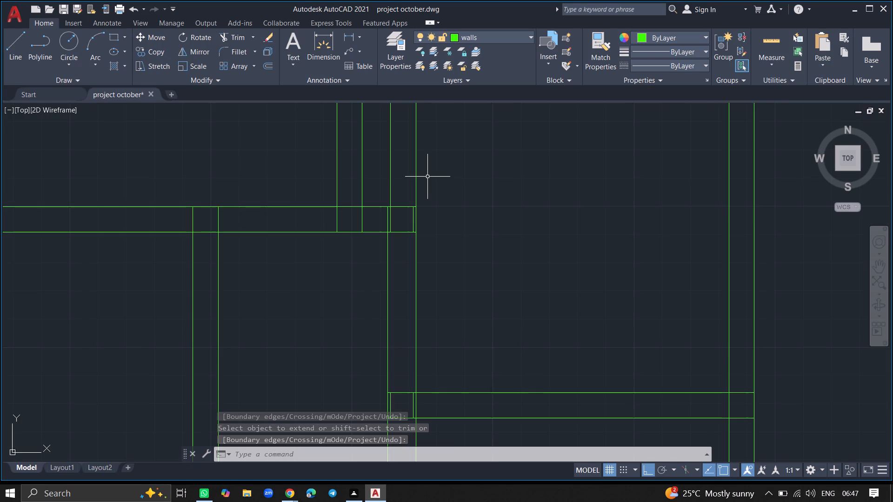
{"action": "scroll", "coordinate": [427, 177], "scroll_direction": "down", "scroll_amount": 4, "text": "ctrl"}
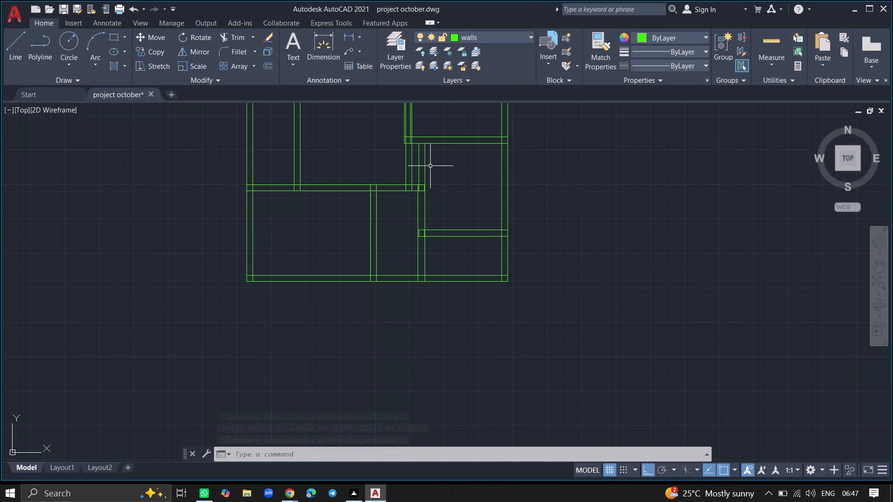
{"action": "scroll", "coordinate": [420, 126], "scroll_direction": "up", "scroll_amount": 2, "text": "ctrl"}
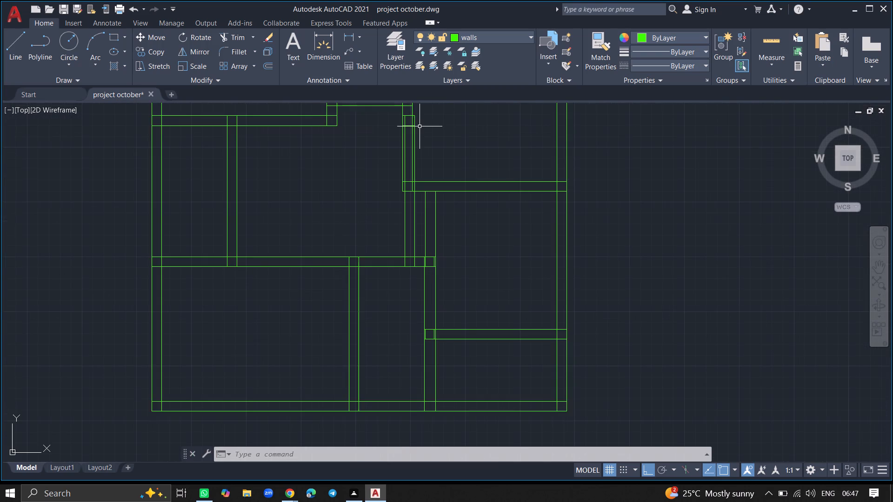
{"action": "scroll", "coordinate": [420, 126], "scroll_direction": "up", "scroll_amount": 2, "text": "ctrl"}
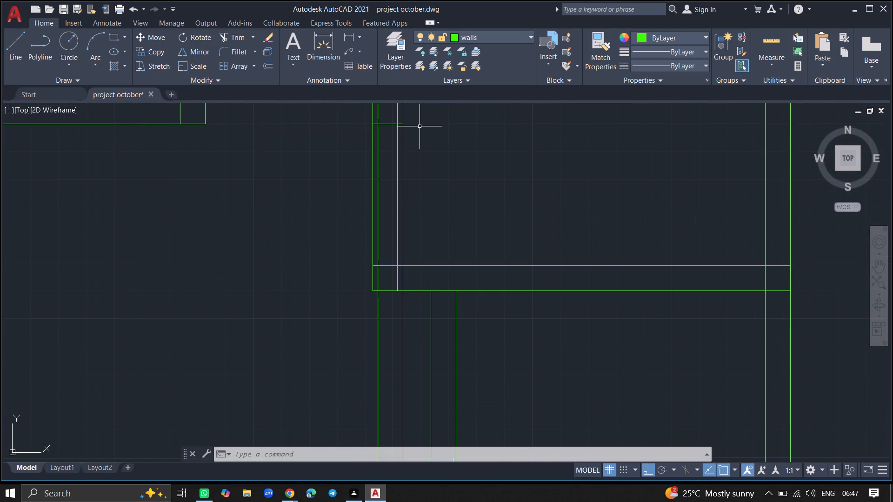
{"action": "type", "text": "trim"}
{"action": "key", "text": "Return"}
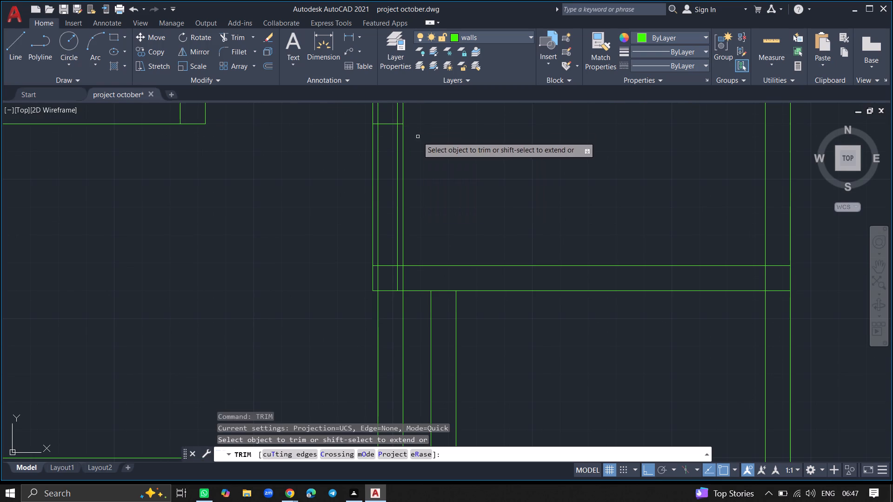
{"action": "scroll", "coordinate": [435, 317], "scroll_direction": "down", "scroll_amount": 2, "text": "ctrl"}
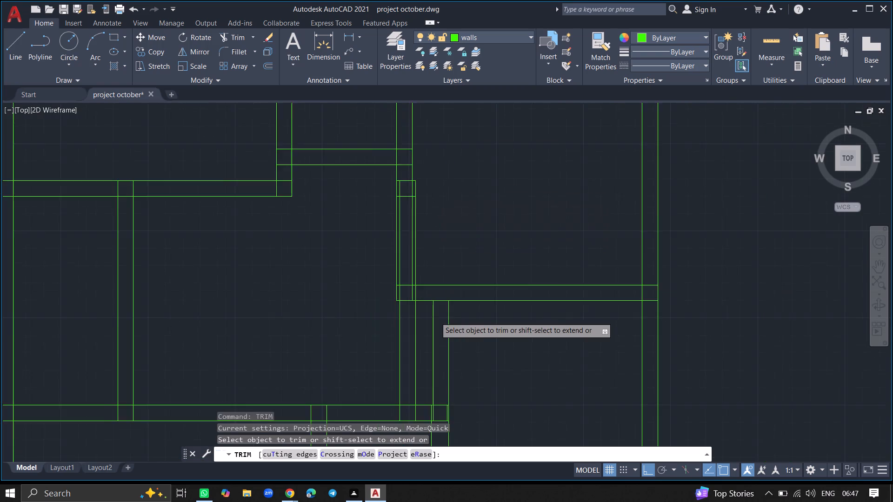
{"action": "scroll", "coordinate": [435, 317], "scroll_direction": "down", "scroll_amount": 2, "text": "ctrl"}
{"action": "scroll", "coordinate": [435, 324], "scroll_direction": "up", "scroll_amount": 2, "text": "ctrl"}
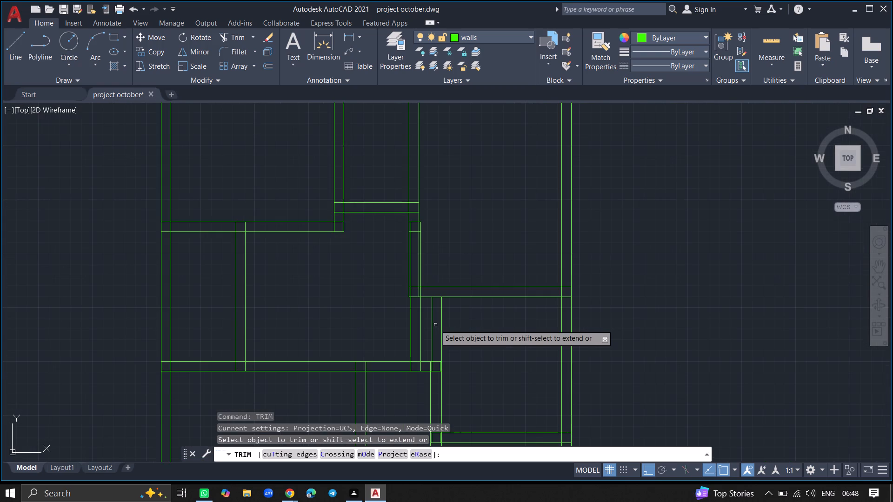
{"action": "left_click", "coordinate": [432, 327]}
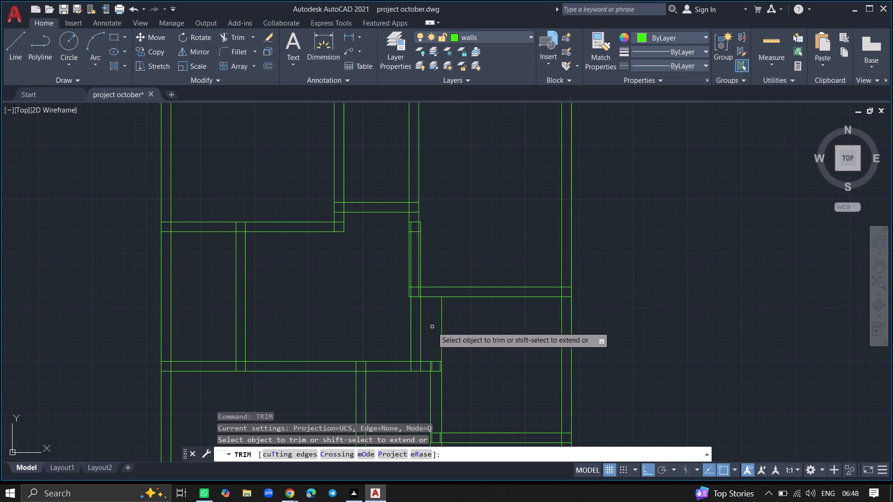
{"action": "left_click", "coordinate": [441, 327]}
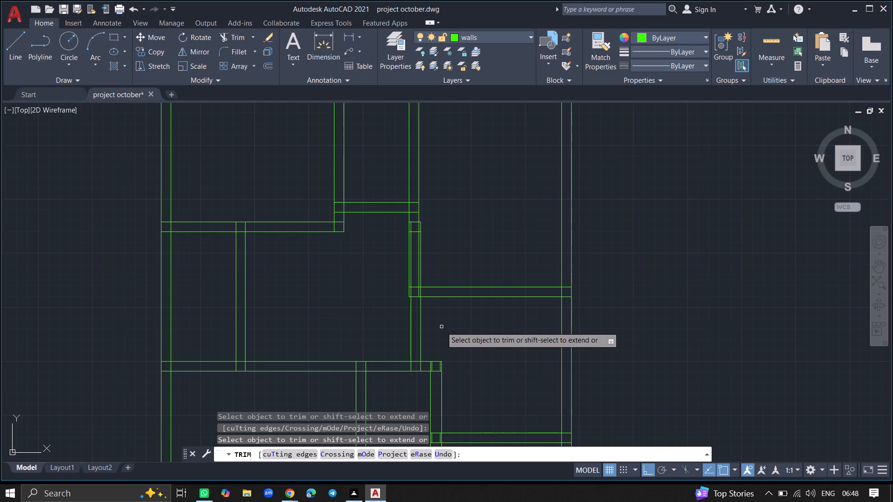
{"action": "left_click", "coordinate": [420, 330]}
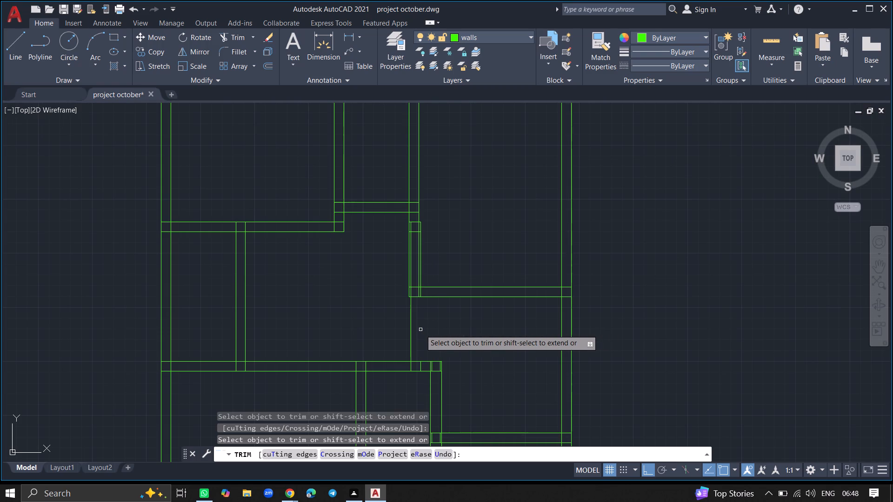
{"action": "left_click", "coordinate": [412, 331]}
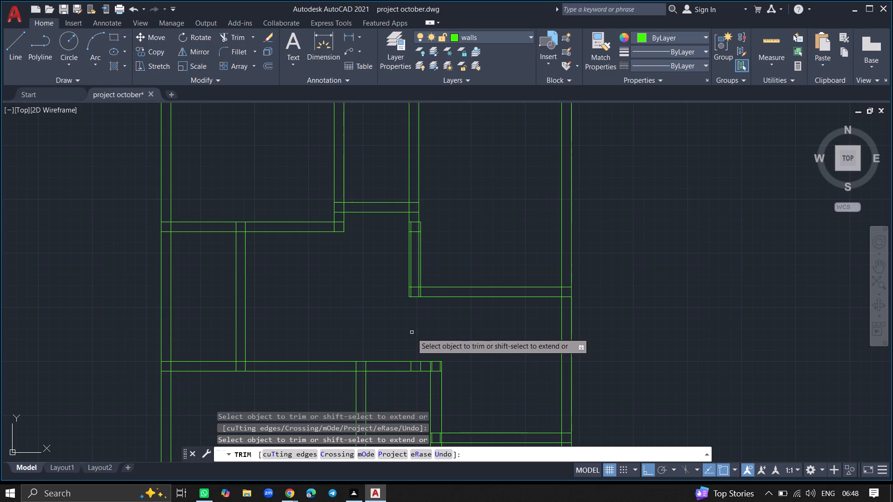
Trim the leftover short verticals inside the right end of the horizontal wall above the lower-left room, keeping the shared wall's two lines.
{"action": "left_click", "coordinate": [411, 367]}
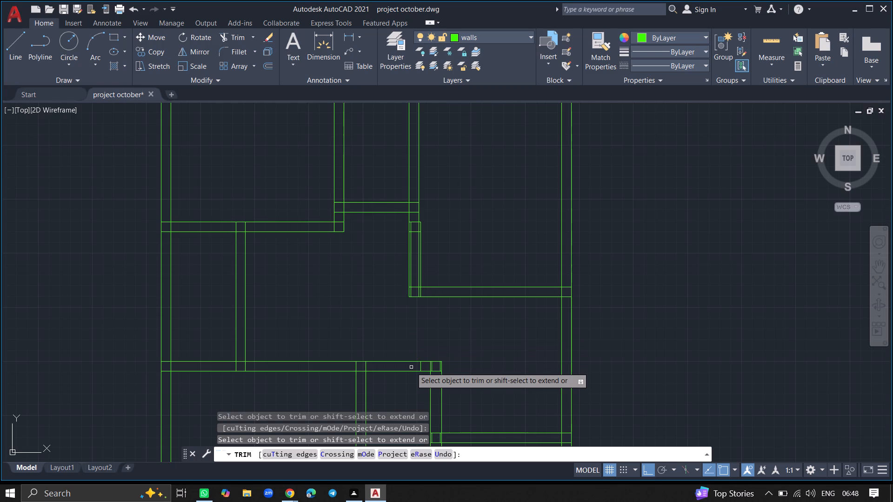
{"action": "scroll", "coordinate": [411, 367], "scroll_direction": "up", "scroll_amount": 2, "text": "ctrl"}
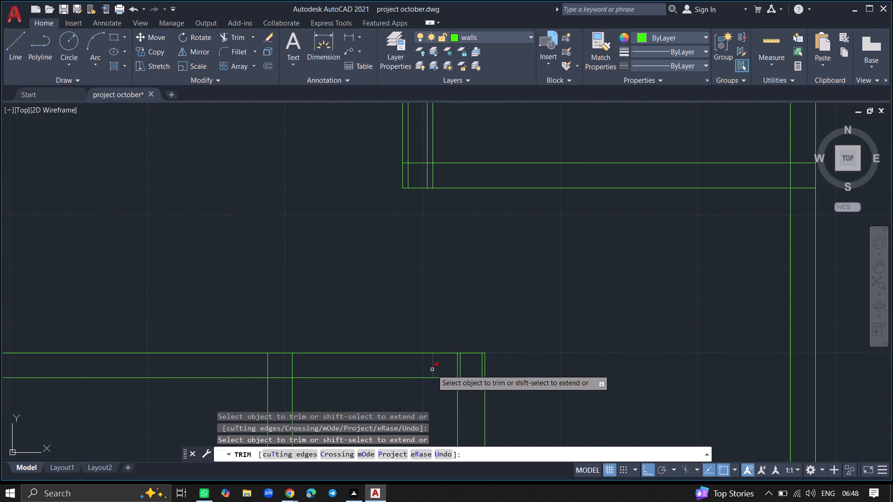
{"action": "left_click", "coordinate": [432, 370]}
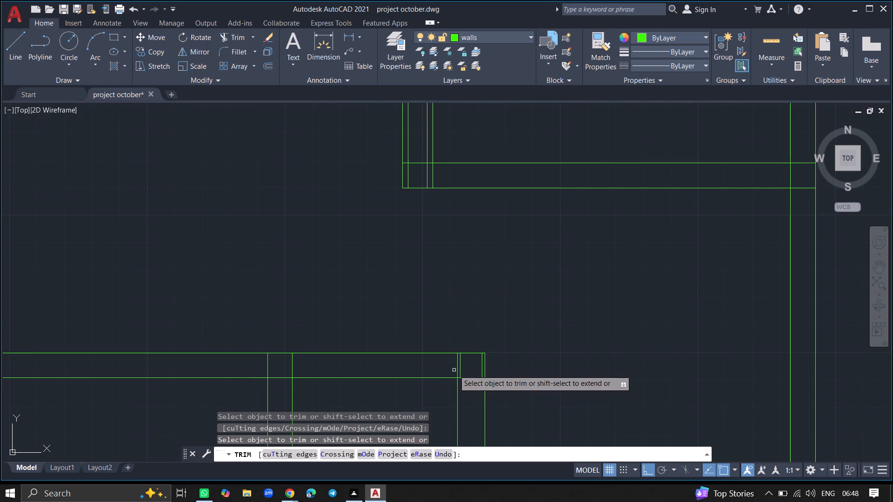
{"action": "left_click", "coordinate": [461, 370]}
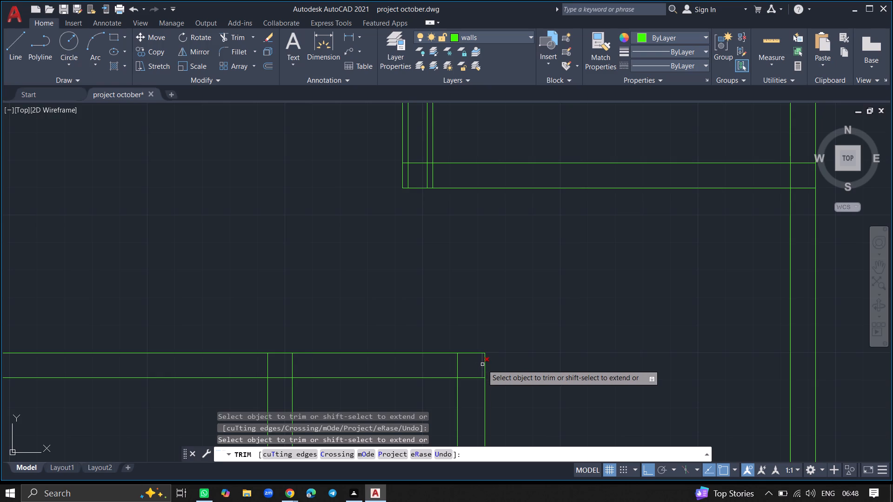
{"action": "left_click", "coordinate": [482, 364]}
Trim the duplicate vertical lines and the small crossing box's stubs along the upper-right room's left wall, leaving only its two wall lines.
{"action": "scroll", "coordinate": [513, 318], "scroll_direction": "down", "scroll_amount": 1, "text": "ctrl"}
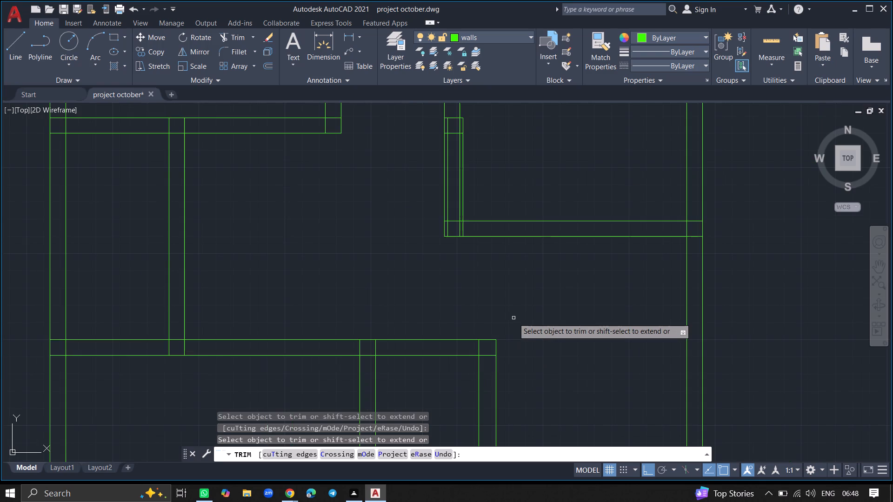
{"action": "scroll", "coordinate": [486, 293], "scroll_direction": "down", "scroll_amount": 1, "text": "ctrl"}
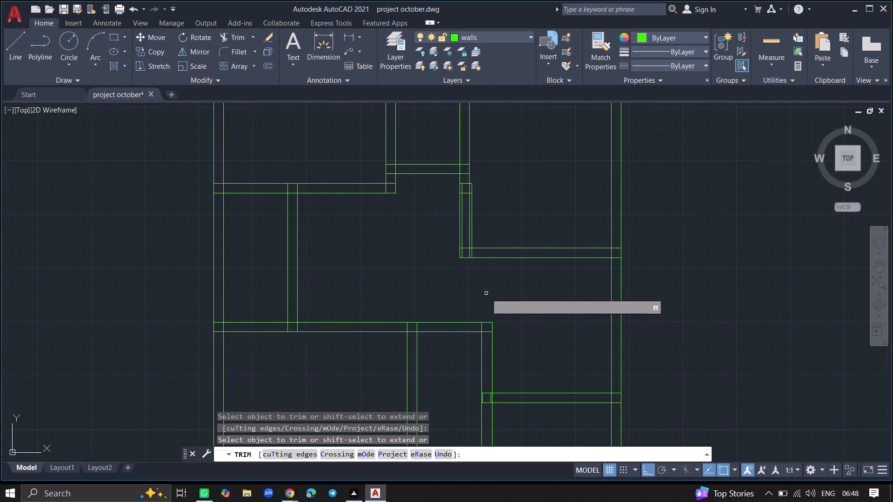
{"action": "left_click", "coordinate": [473, 215]}
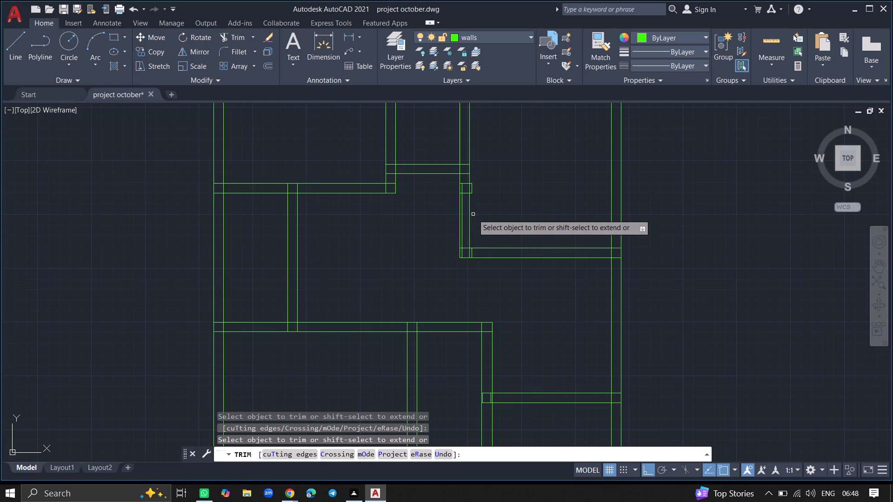
{"action": "left_click", "coordinate": [473, 188]}
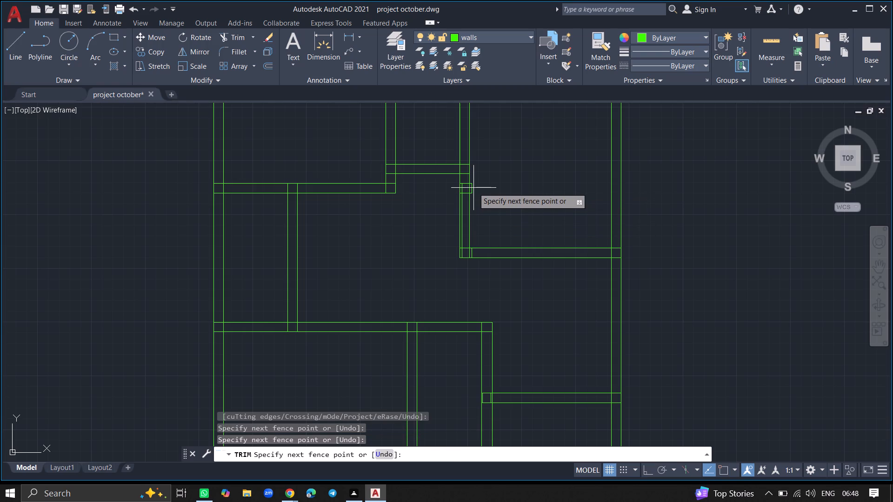
{"action": "scroll", "coordinate": [473, 188], "scroll_direction": "up", "scroll_amount": 2, "text": "ctrl"}
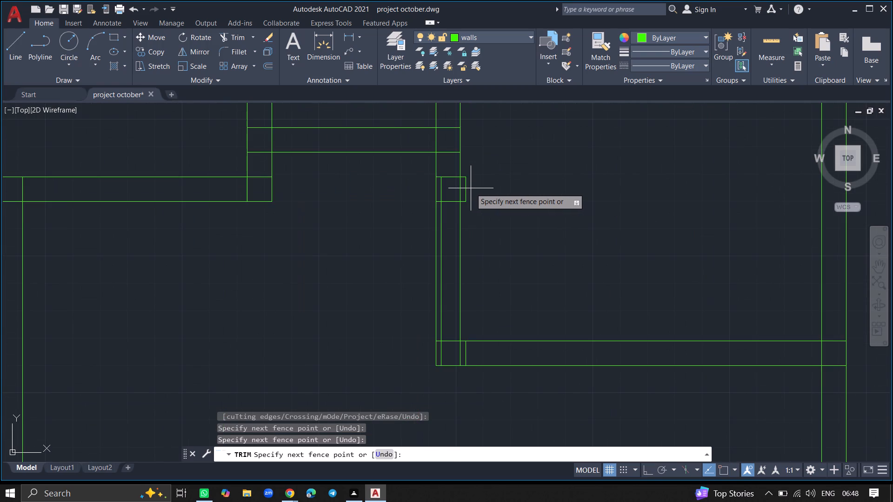
{"action": "key", "text": "space"}
{"action": "key", "text": "space"}
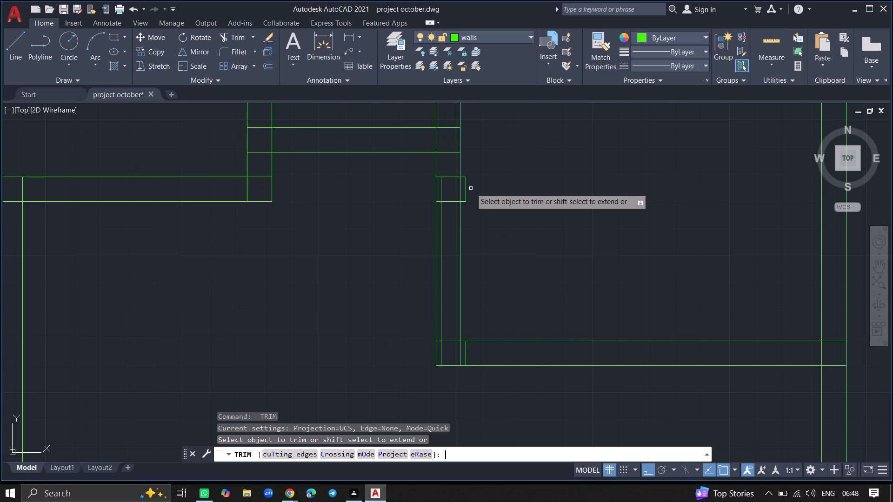
{"action": "left_click", "coordinate": [467, 188]}
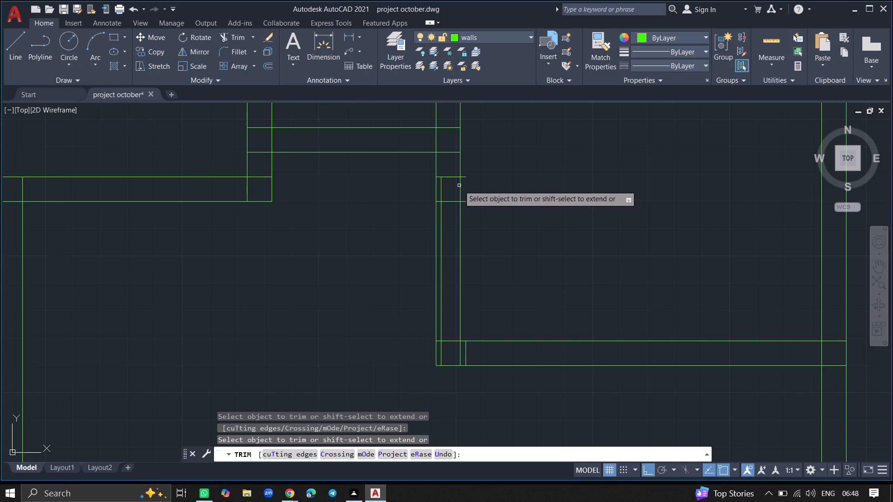
{"action": "left_click", "coordinate": [452, 176]}
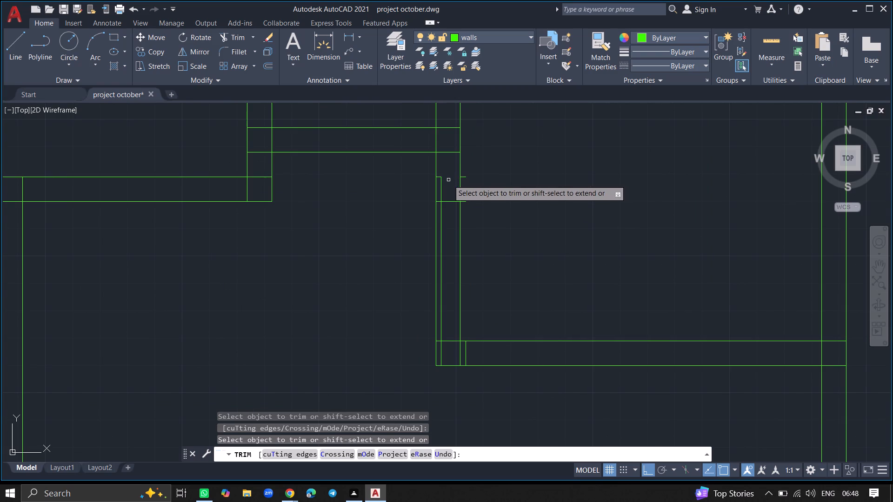
{"action": "left_click", "coordinate": [442, 185]}
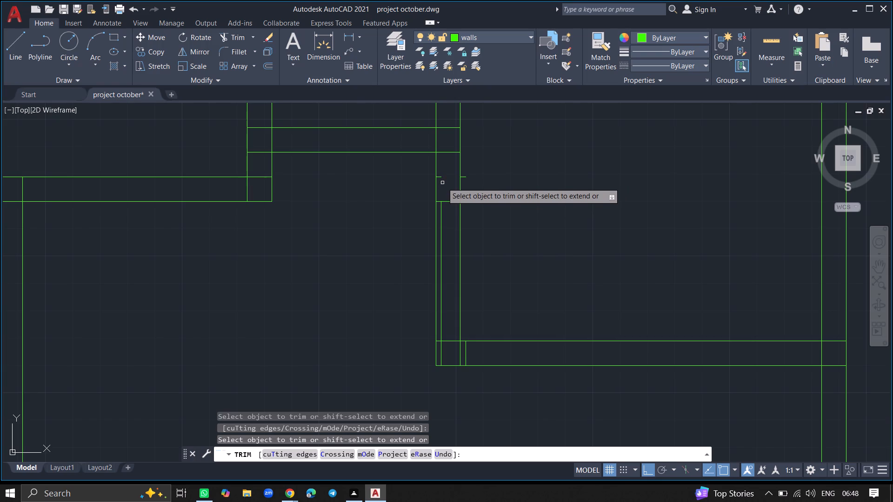
{"action": "left_click", "coordinate": [442, 178]}
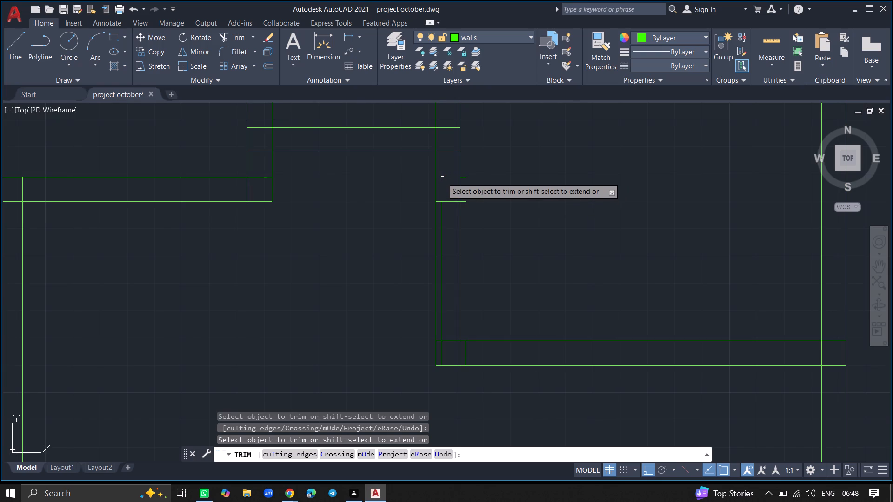
{"action": "left_click", "coordinate": [462, 177]}
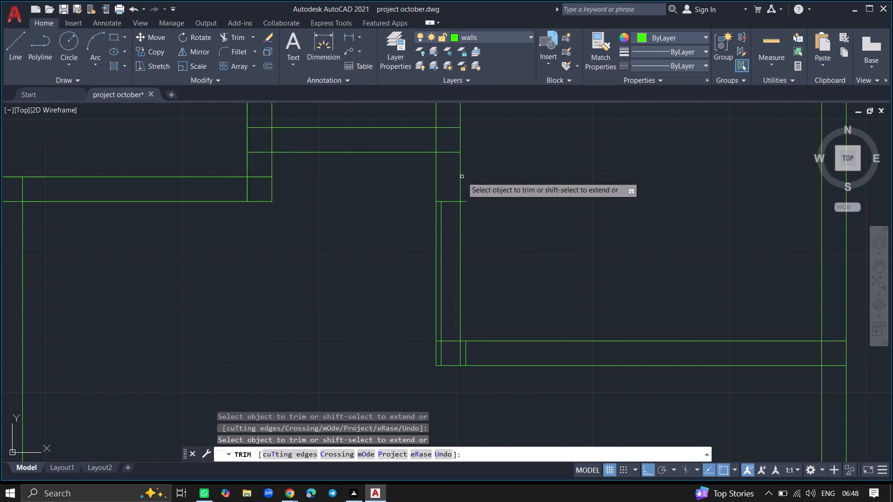
{"action": "left_click", "coordinate": [445, 202]}
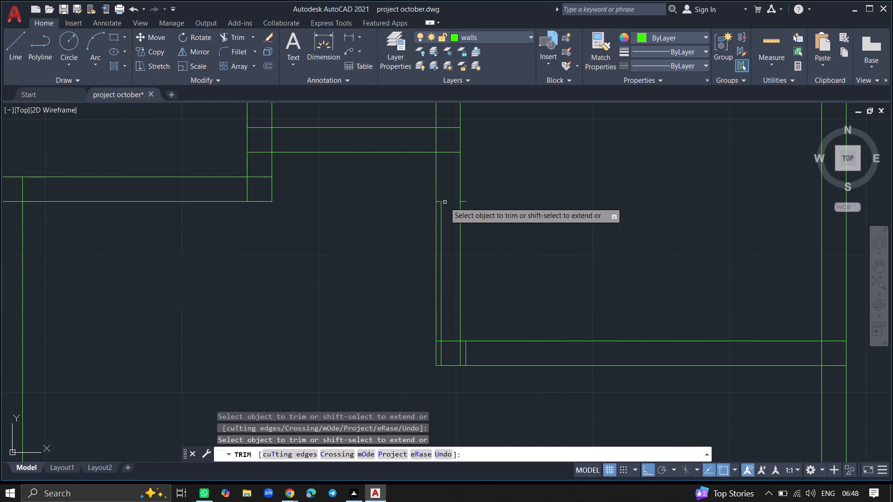
{"action": "left_click", "coordinate": [441, 202]}
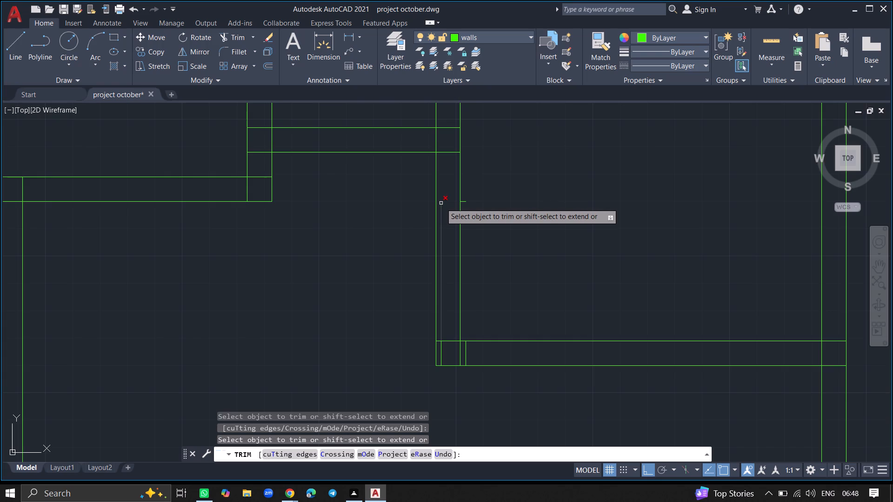
{"action": "left_click", "coordinate": [441, 203]}
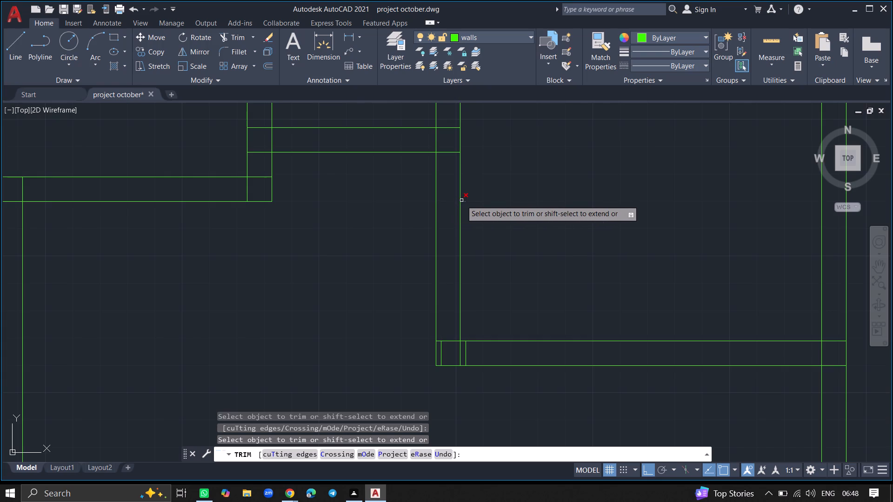
{"action": "left_click", "coordinate": [462, 200]}
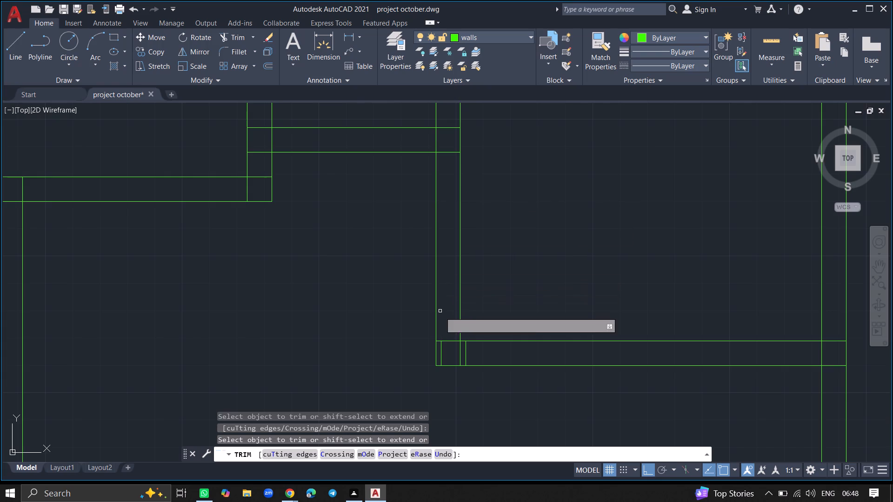
Trim the two leftover short verticals at the bottom-left corner of the upper-right room and finish trimming.
{"action": "left_click", "coordinate": [440, 346]}
{"action": "left_click", "coordinate": [440, 346]}
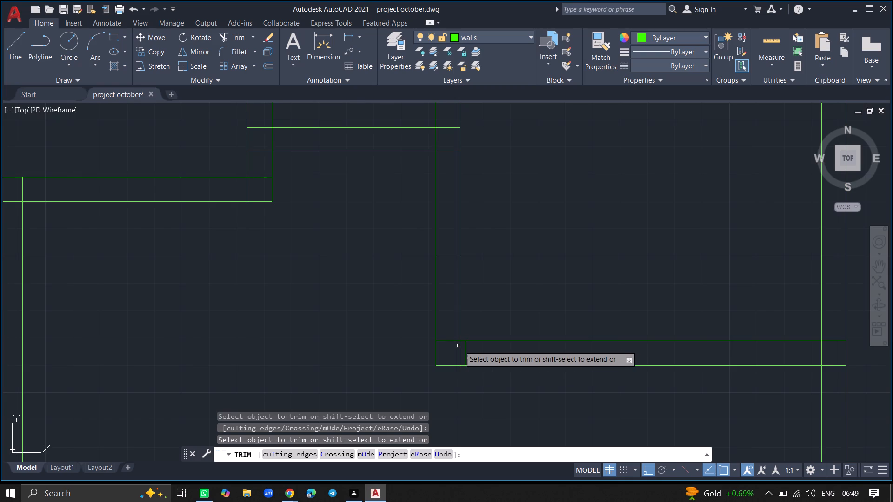
{"action": "left_click", "coordinate": [465, 345]}
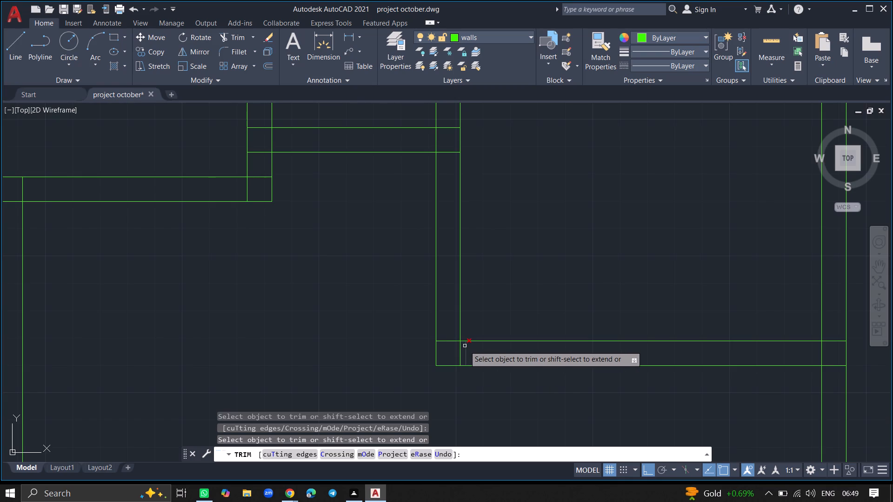
{"action": "left_click", "coordinate": [465, 346]}
{"action": "key", "text": "Return"}
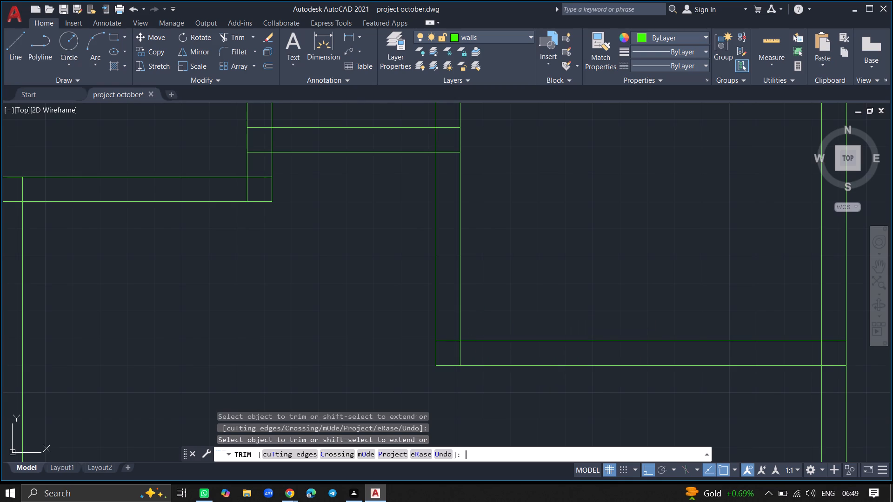
{"action": "scroll", "coordinate": [479, 309], "scroll_direction": "down", "scroll_amount": 3, "text": "ctrl"}
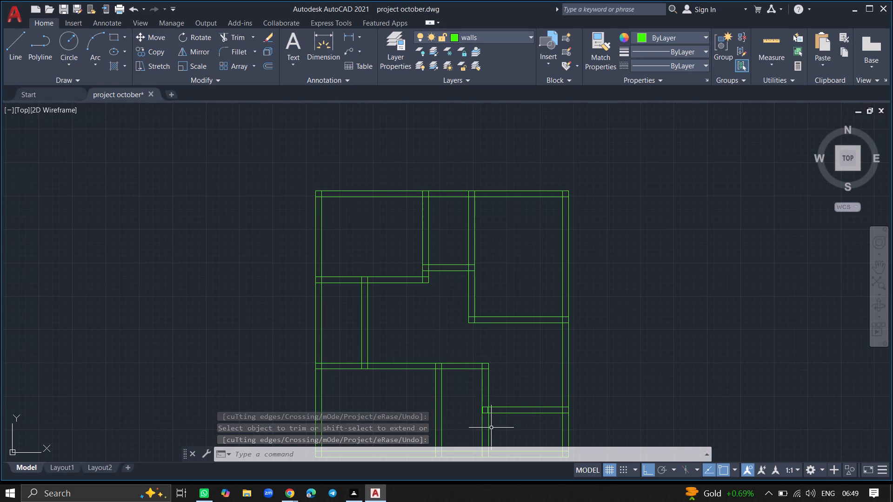
Trim the two leftover short verticals inside the left end of the lower-right room's top wall.
{"action": "scroll", "coordinate": [491, 428], "scroll_direction": "up", "scroll_amount": 2, "text": "ctrl"}
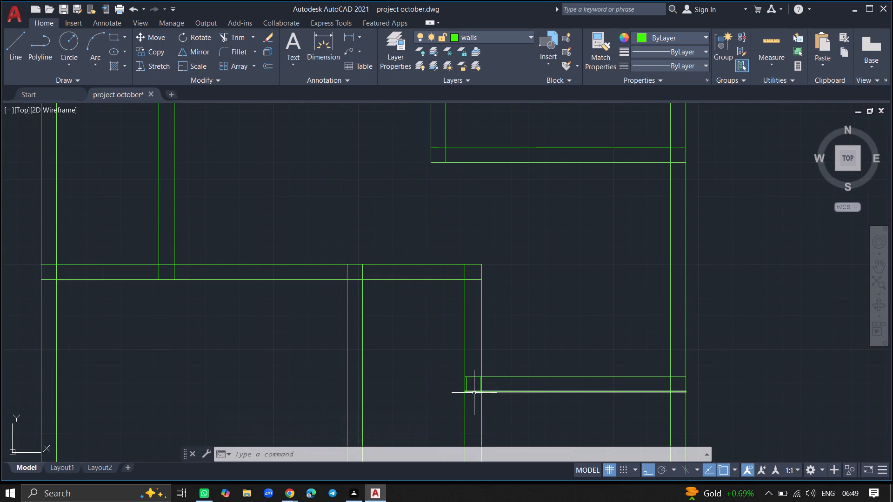
{"action": "scroll", "coordinate": [474, 392], "scroll_direction": "up", "scroll_amount": 5, "text": "ctrl"}
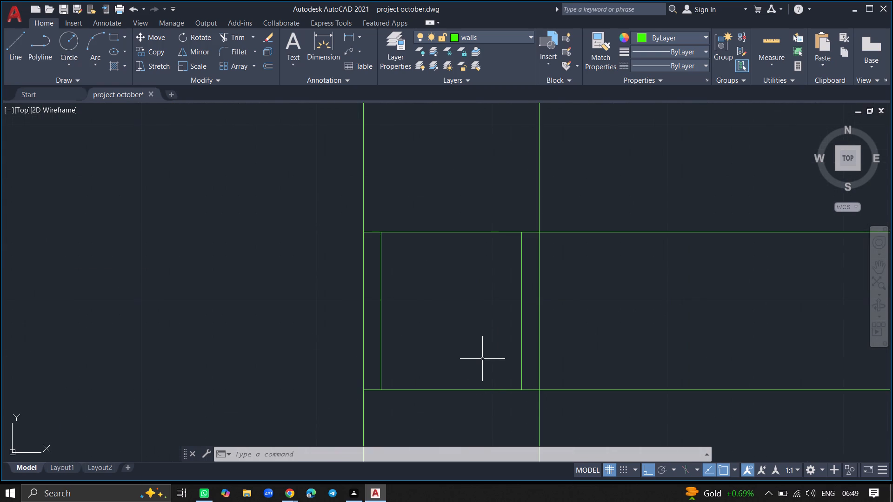
{"action": "type", "text": "trim"}
{"action": "key", "text": "Return"}
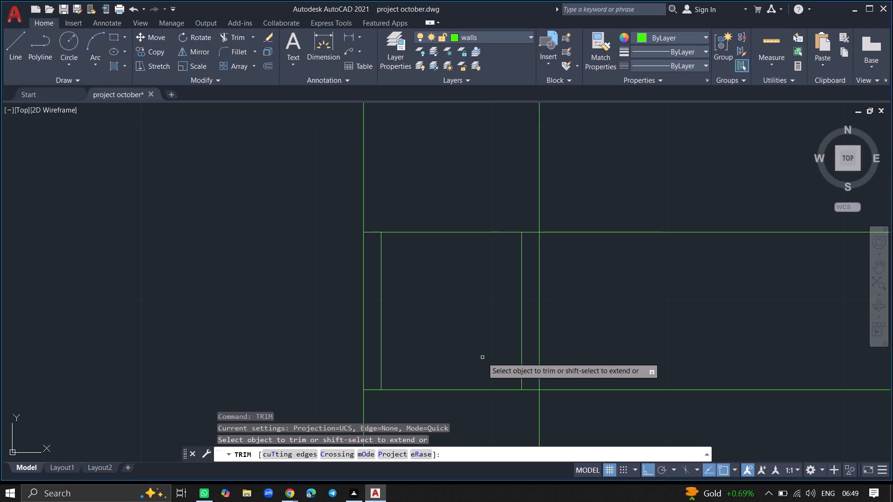
{"action": "left_click", "coordinate": [522, 337]}
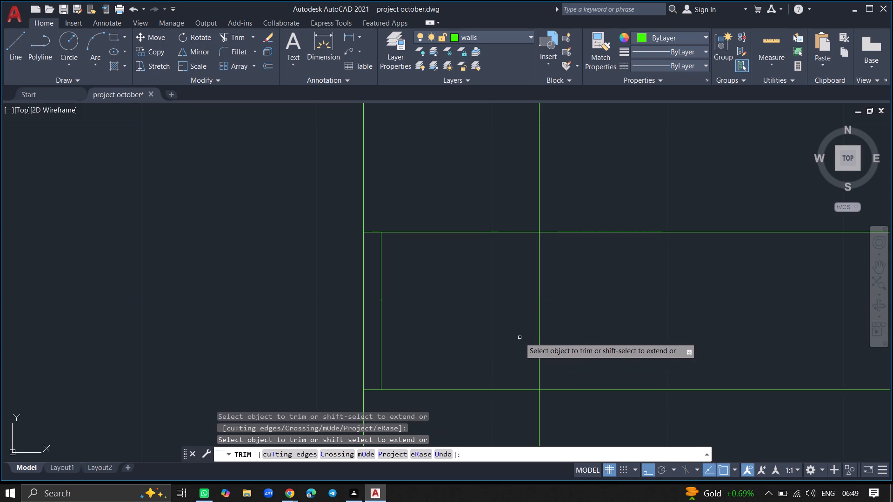
{"action": "left_click", "coordinate": [382, 336]}
{"action": "key", "text": "Return"}
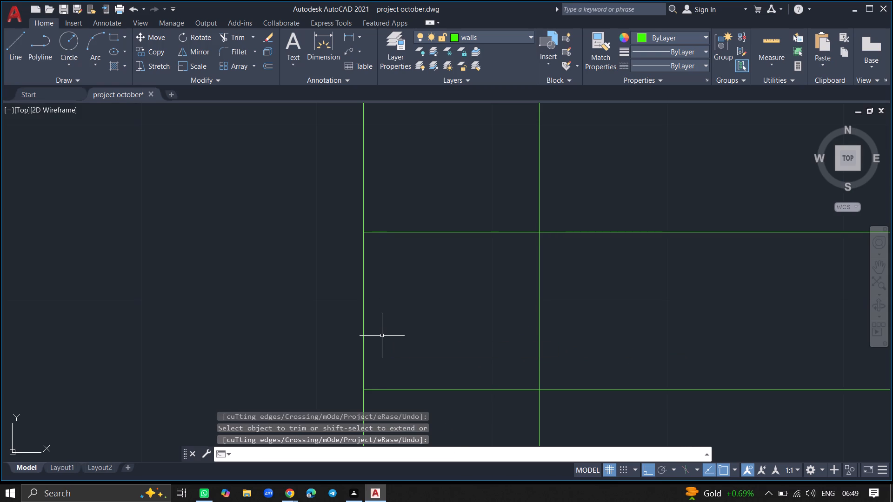
Save the cleaned-up wall plan.
{"action": "scroll", "coordinate": [382, 336], "scroll_direction": "down", "scroll_amount": 6, "text": "ctrl"}
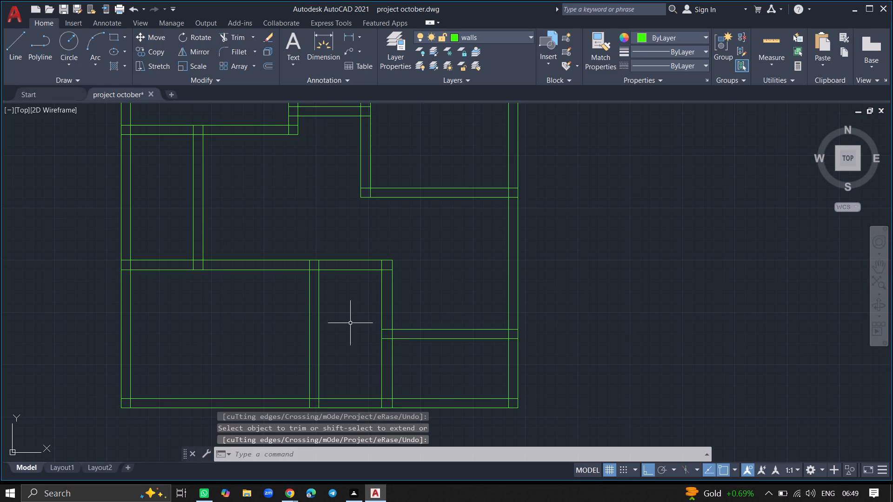
{"action": "scroll", "coordinate": [350, 323], "scroll_direction": "down", "scroll_amount": 2, "text": "ctrl"}
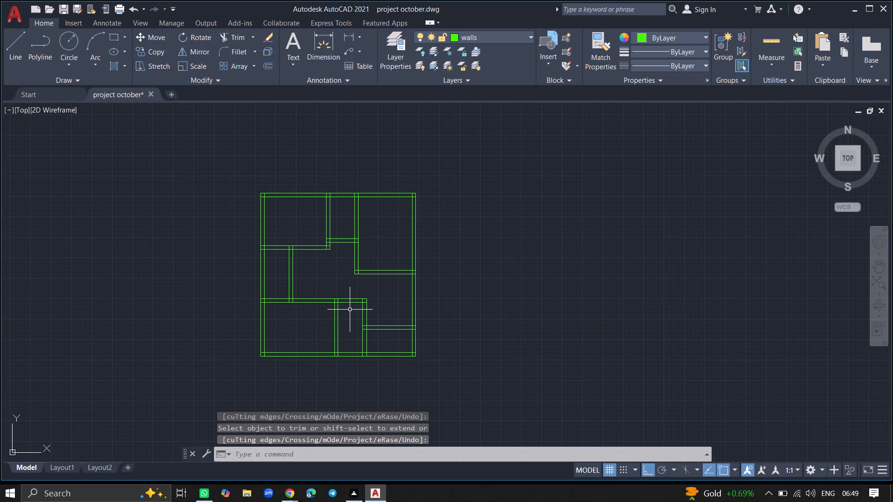
{"action": "scroll", "coordinate": [350, 309], "scroll_direction": "up", "scroll_amount": 1, "text": "ctrl"}
{"action": "key", "text": "s"}
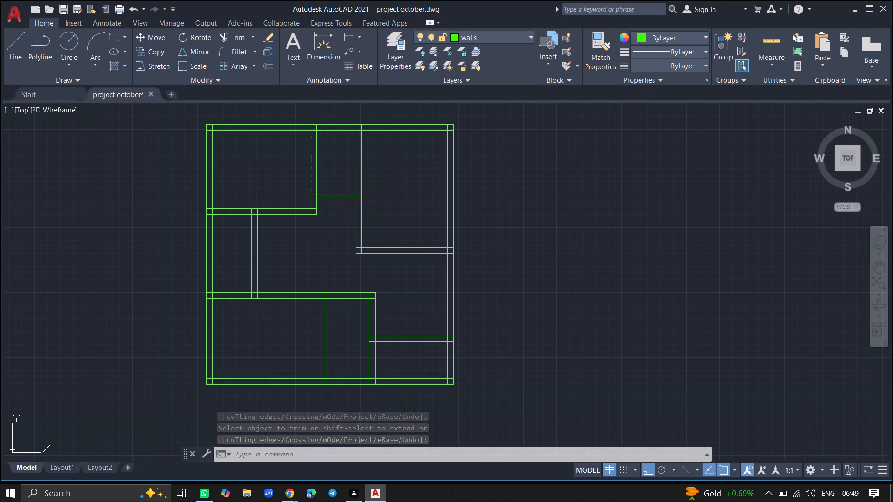
{"action": "key", "text": "ctrl+s"}
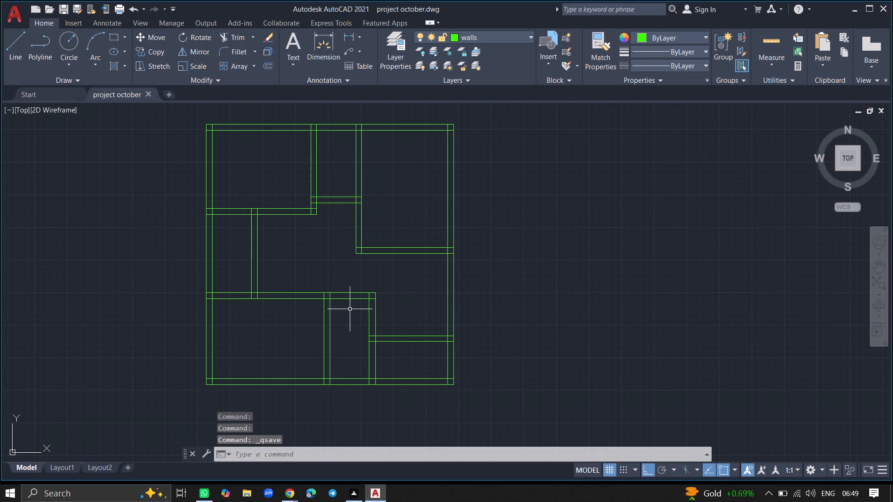
{"action": "key", "text": "ctrl+s"}
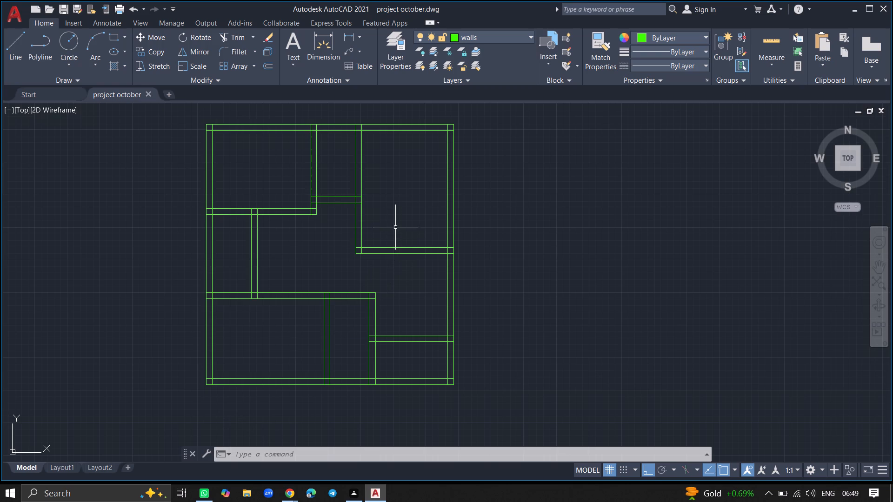
Make the doors layer current and close the layer manager.
{"action": "left_click", "coordinate": [396, 60]}
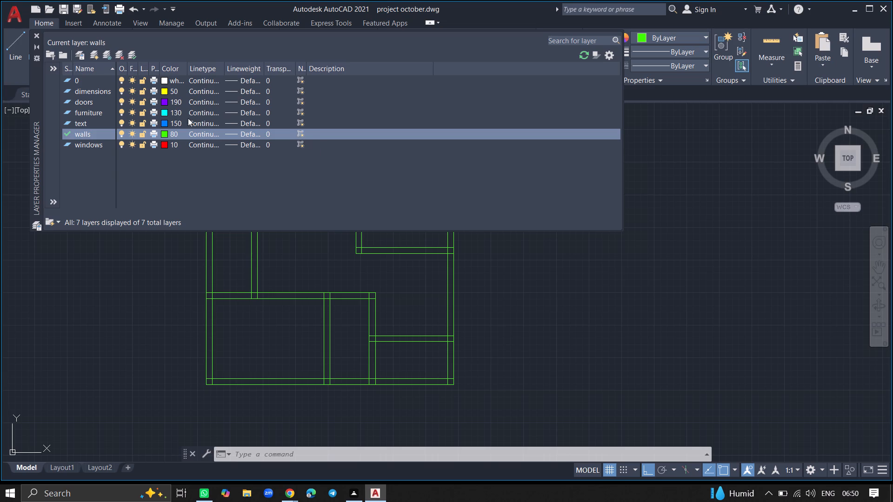
{"action": "double_click", "coordinate": [97, 102]}
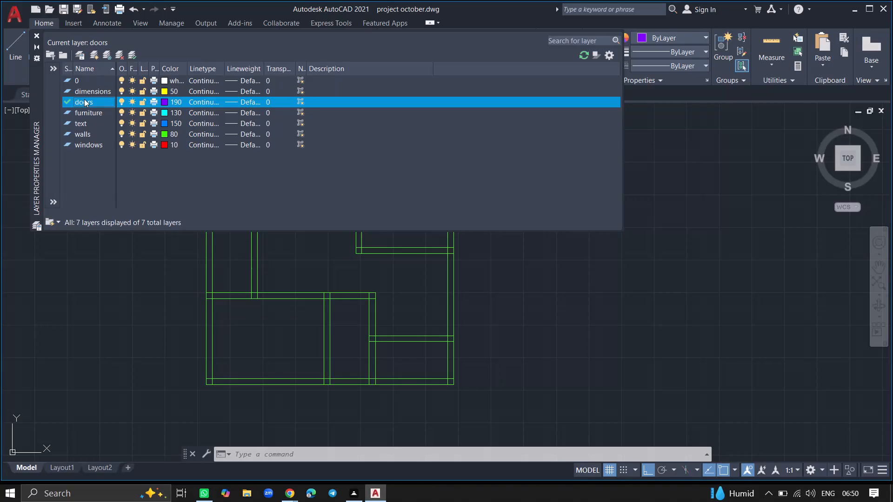
{"action": "left_click", "coordinate": [37, 33]}
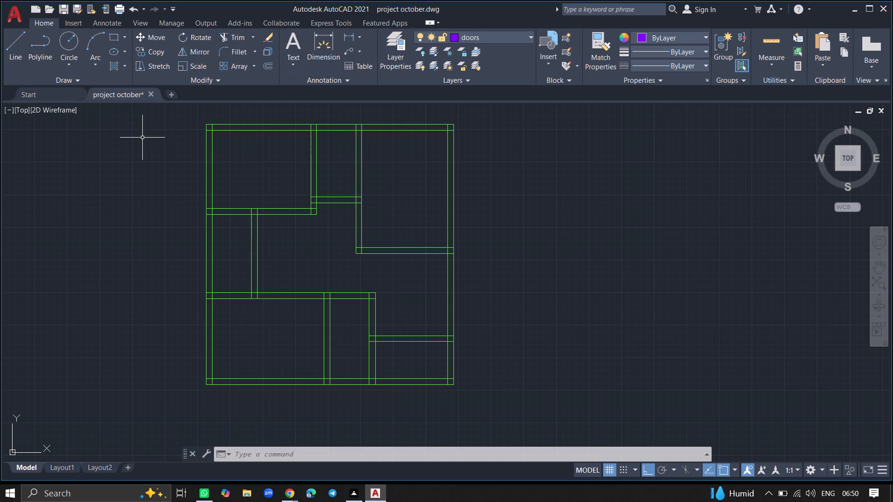
Insert the Door - Imperial block from the architectural tool palette into the empty space beside the lower-right part of the plan.
{"action": "key", "text": "ctrl+3"}
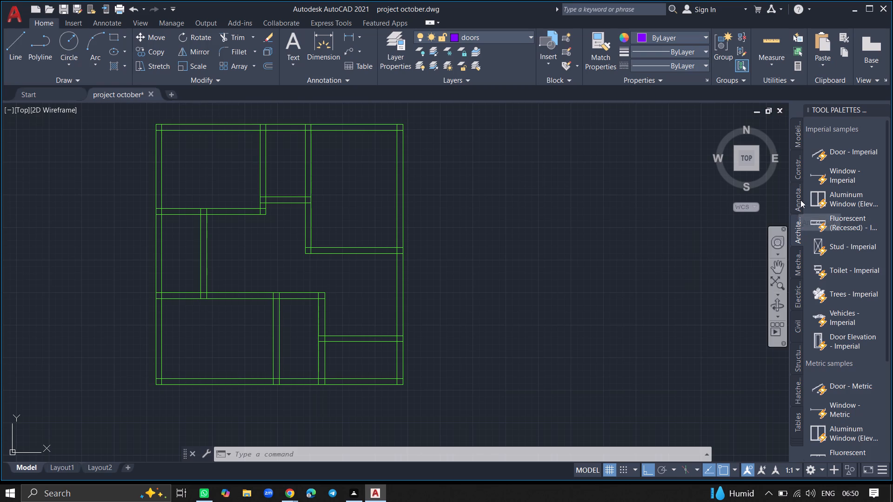
{"action": "left_click", "coordinate": [827, 154]}
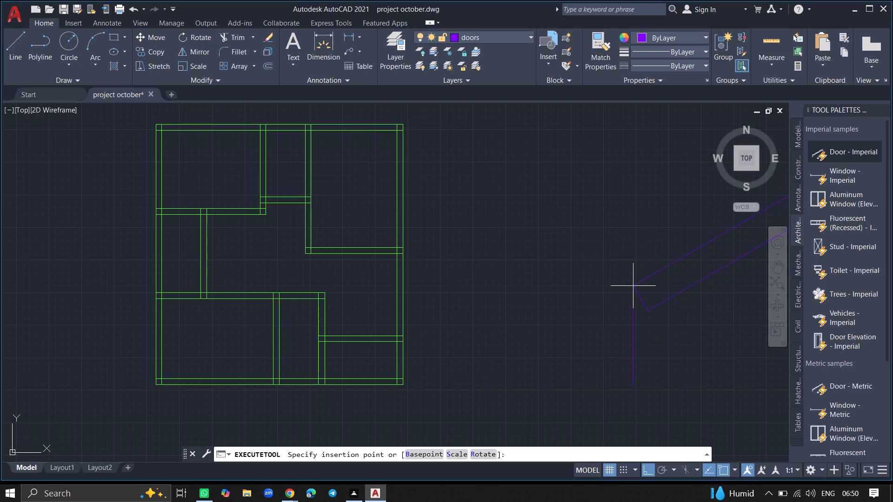
{"action": "left_click", "coordinate": [453, 338]}
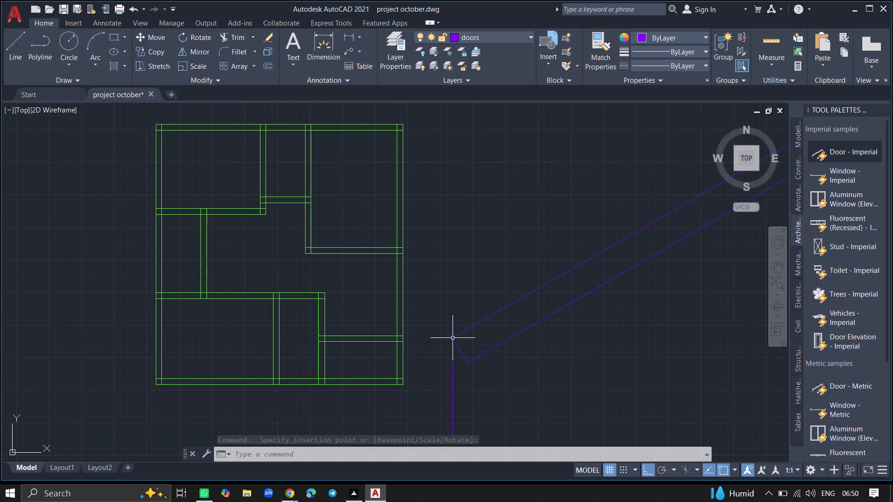
Scale the oversized door block down freehand about its insertion point, to roughly a fifth of the plan's width.
{"action": "left_click", "coordinate": [453, 338]}
{"action": "type", "text": "sc"}
{"action": "key", "text": "Return"}
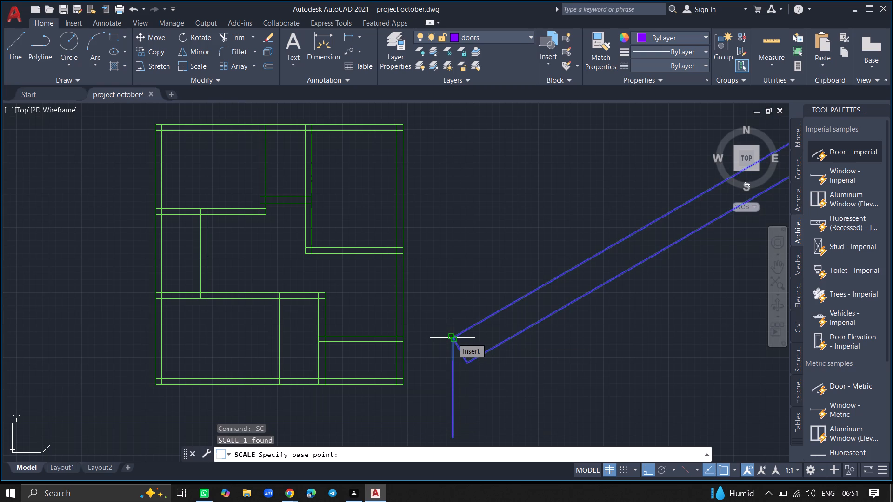
{"action": "left_click", "coordinate": [453, 338]}
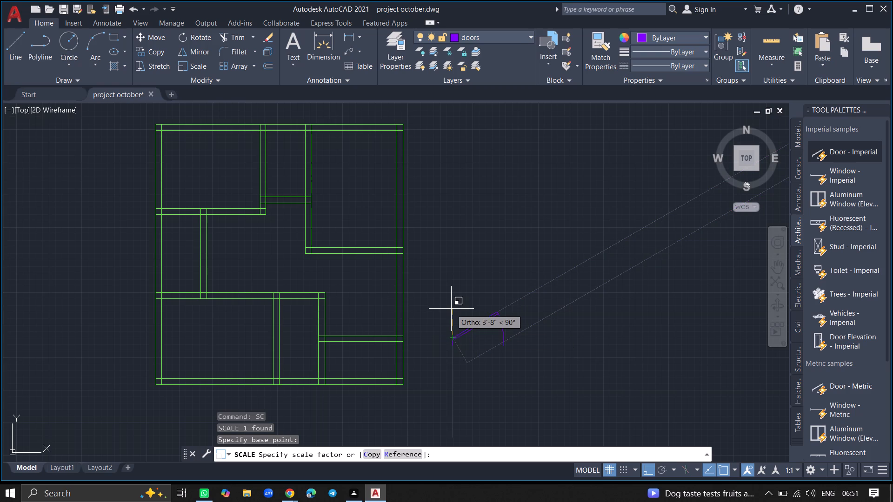
{"action": "left_click", "coordinate": [452, 310]}
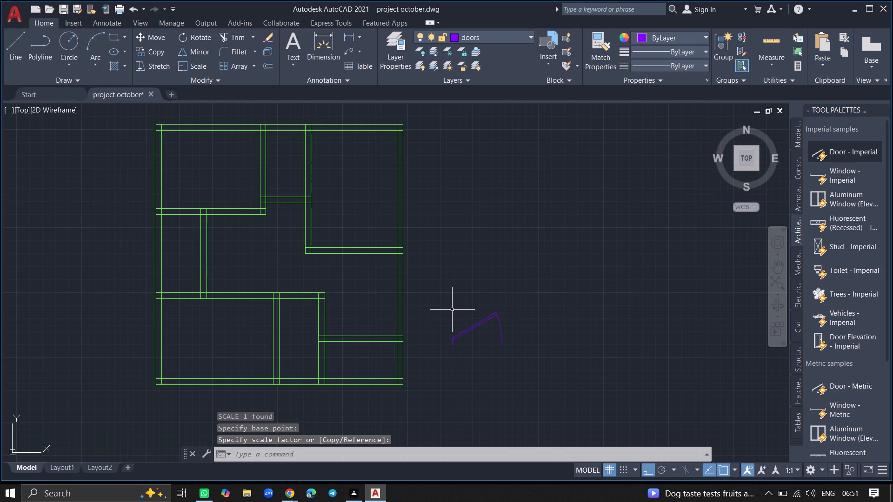
Set the door block's opening angle to Open 90º and deselect it.
{"action": "left_click", "coordinate": [460, 335]}
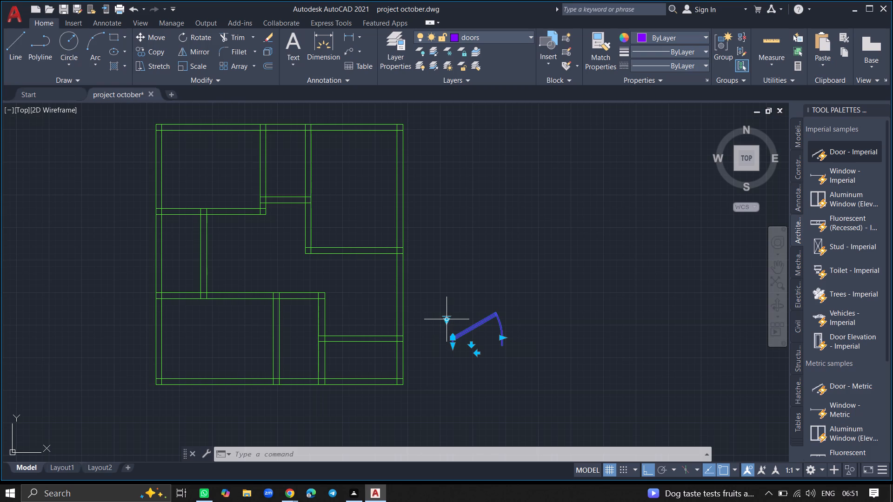
{"action": "left_click", "coordinate": [446, 321]}
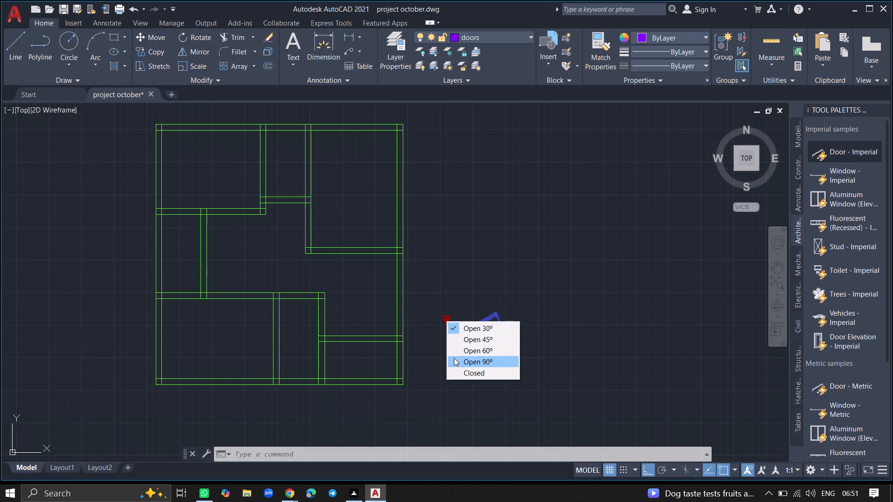
{"action": "left_click", "coordinate": [454, 360]}
{"action": "key", "text": "Escape"}
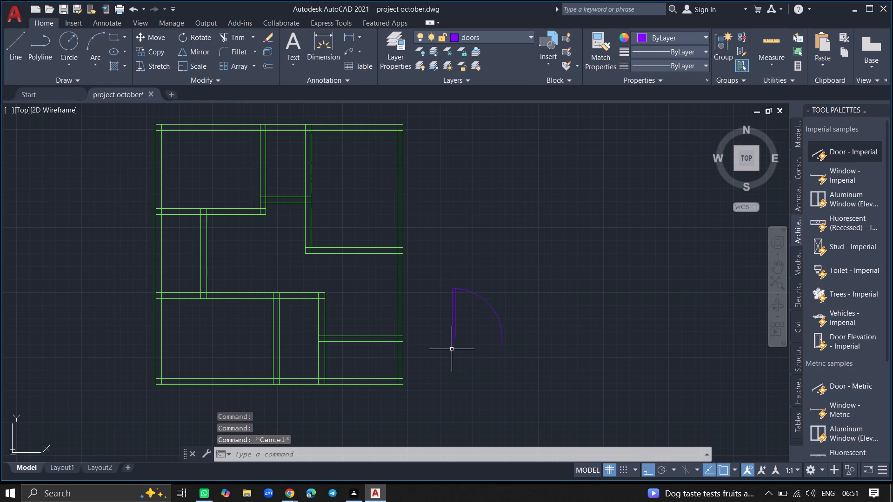
Scale the door block down again freehand about the lower end of its leaf, to well under half its size.
{"action": "left_click", "coordinate": [454, 335]}
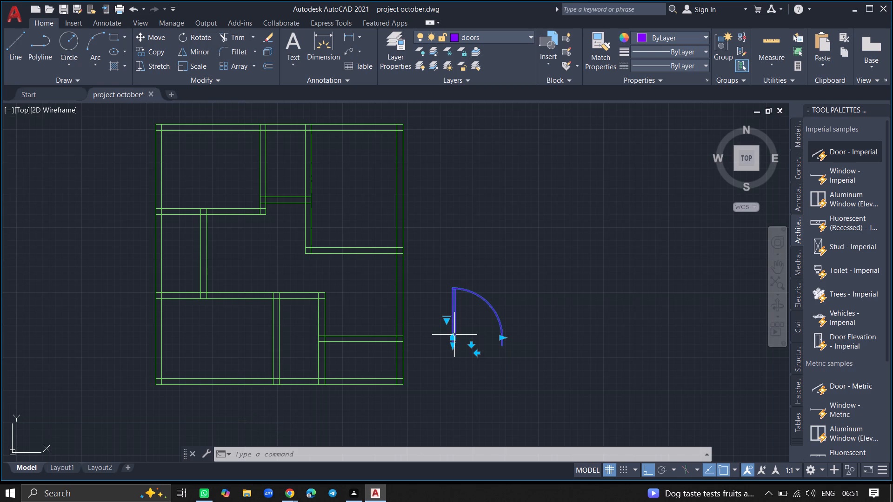
{"action": "type", "text": "sc"}
{"action": "key", "text": "Return"}
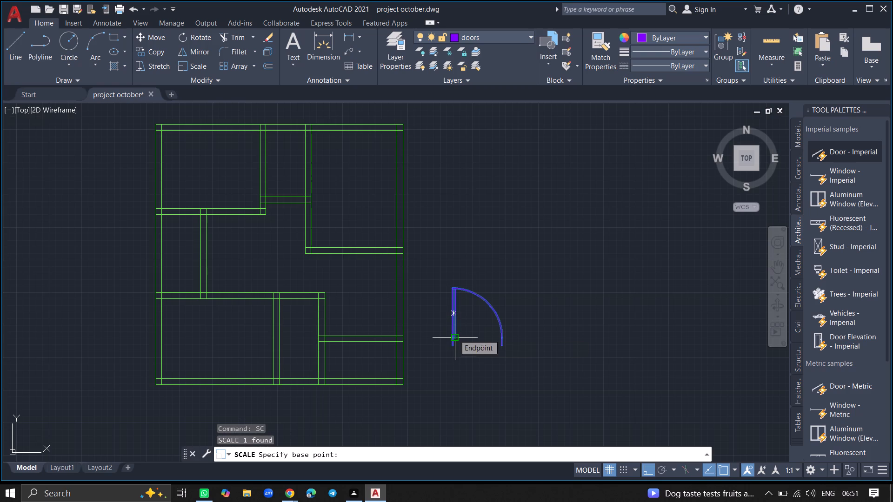
{"action": "left_click", "coordinate": [454, 335]}
{"action": "scroll", "coordinate": [455, 328], "scroll_direction": "up", "scroll_amount": 4, "text": "ctrl"}
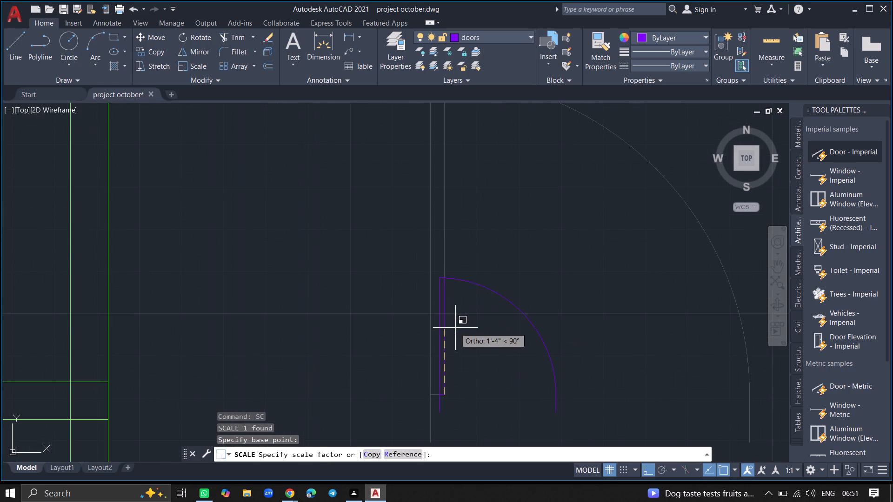
{"action": "left_click", "coordinate": [456, 324]}
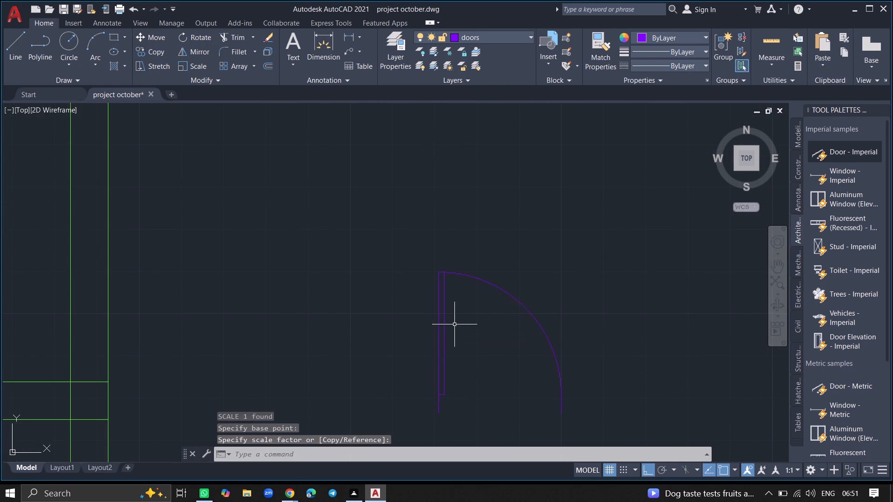
Move the door block, with Ortho off, onto the upper-left room's bottom wall, between the vertical partition below and the wall's right end.
{"action": "left_click", "coordinate": [444, 326]}
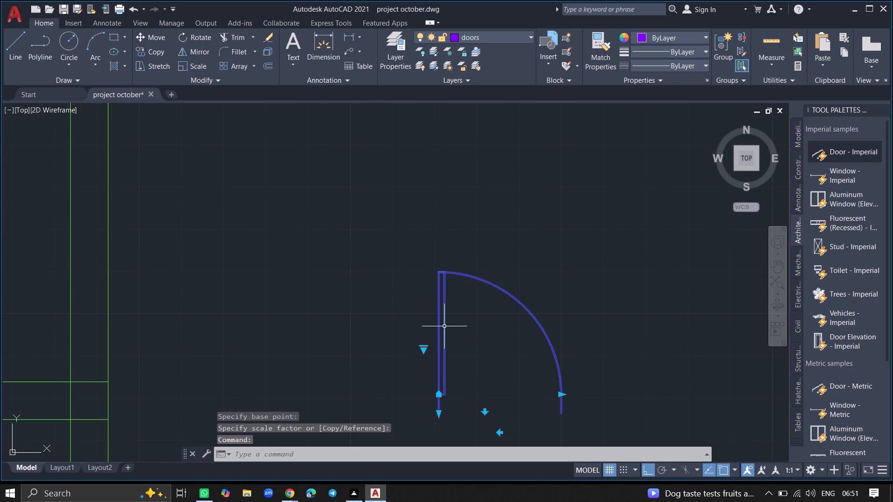
{"action": "type", "text": "move"}
{"action": "key", "text": "Return"}
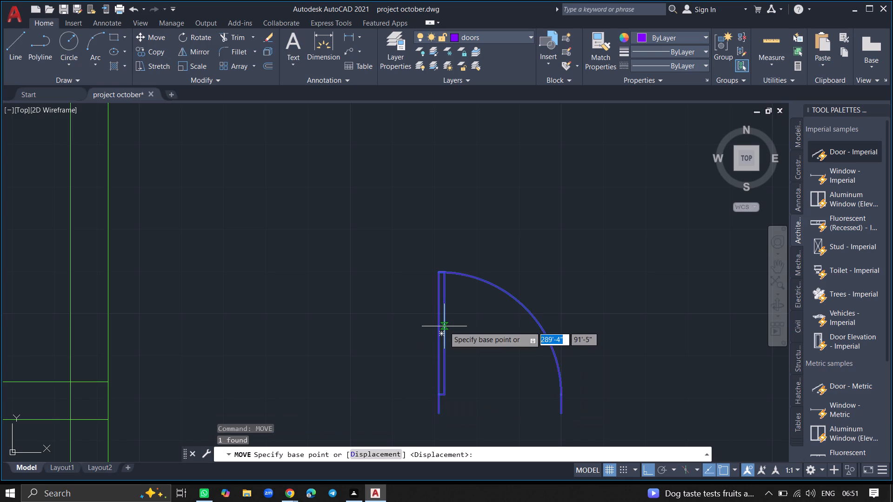
{"action": "left_click", "coordinate": [443, 332]}
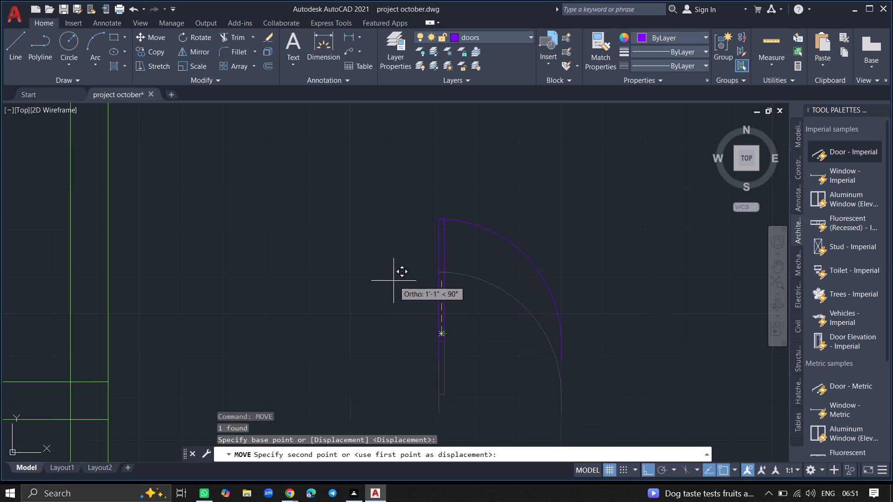
{"action": "scroll", "coordinate": [393, 281], "scroll_direction": "down", "scroll_amount": 3, "text": "ctrl"}
{"action": "key", "text": "F8"}
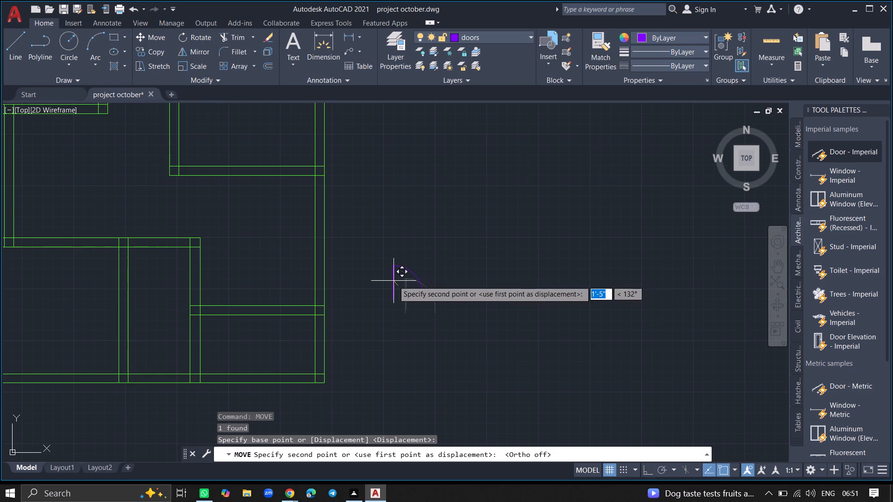
{"action": "scroll", "coordinate": [393, 281], "scroll_direction": "down", "scroll_amount": 2, "text": "ctrl"}
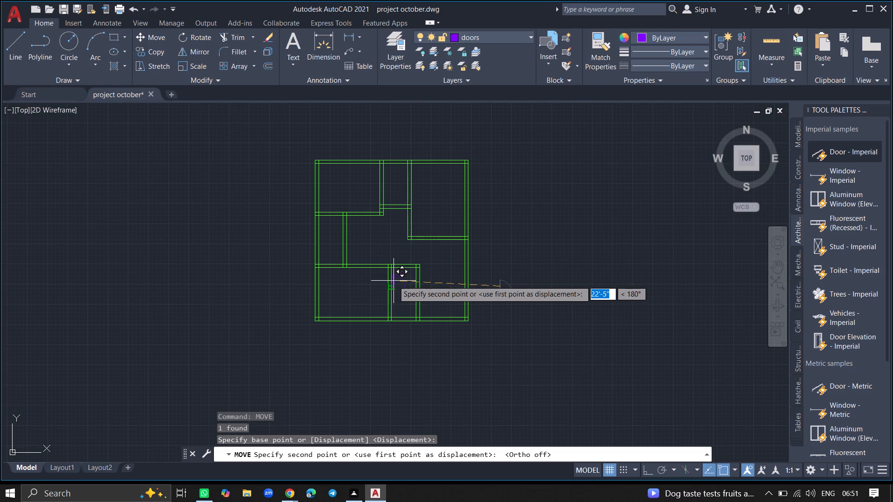
{"action": "scroll", "coordinate": [358, 198], "scroll_direction": "up", "scroll_amount": 5, "text": "ctrl"}
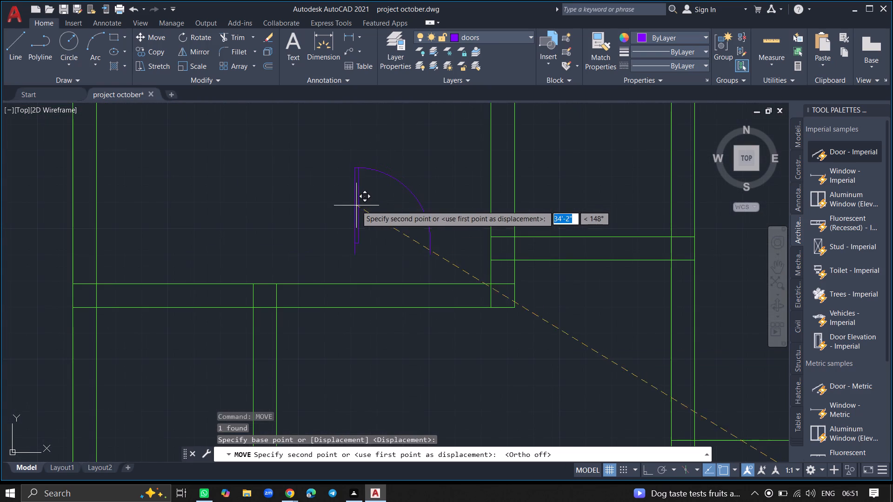
{"action": "left_click", "coordinate": [357, 263]}
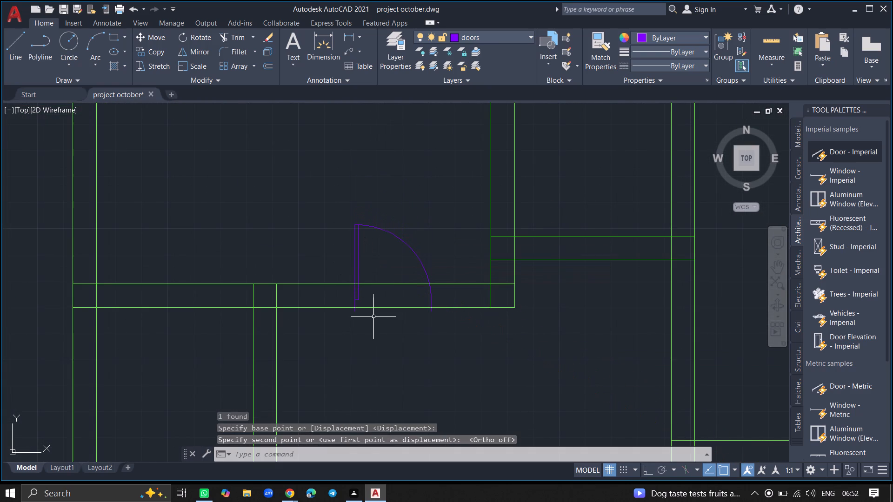
Trim both lines of the upper-left room's bottom wall across the door opening, including the short piece inside the door leaf.
{"action": "scroll", "coordinate": [373, 317], "scroll_direction": "up", "scroll_amount": 7, "text": "ctrl"}
{"action": "scroll", "coordinate": [373, 317], "scroll_direction": "down", "scroll_amount": 3, "text": "ctrl"}
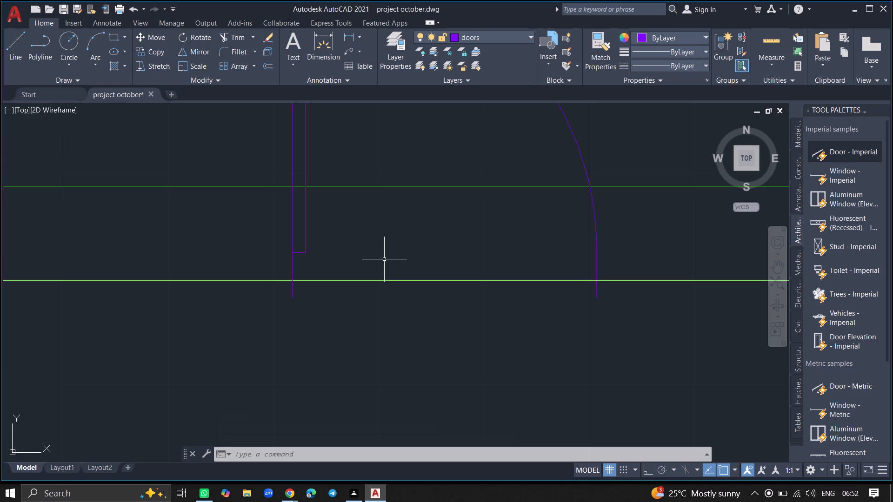
{"action": "type", "text": "tr"}
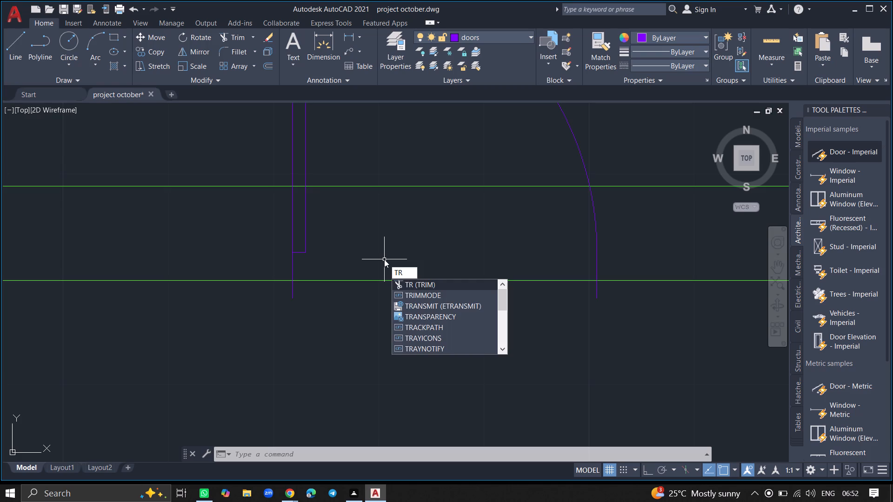
{"action": "type", "text": "im"}
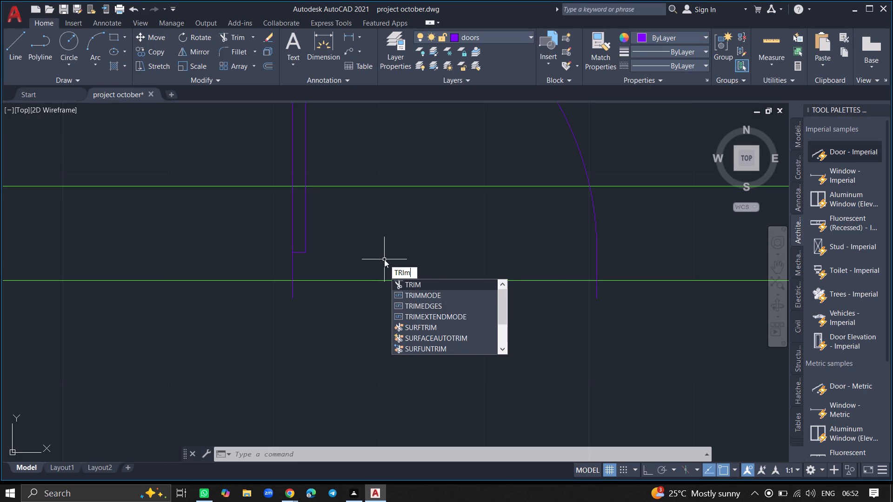
{"action": "key", "text": "Return"}
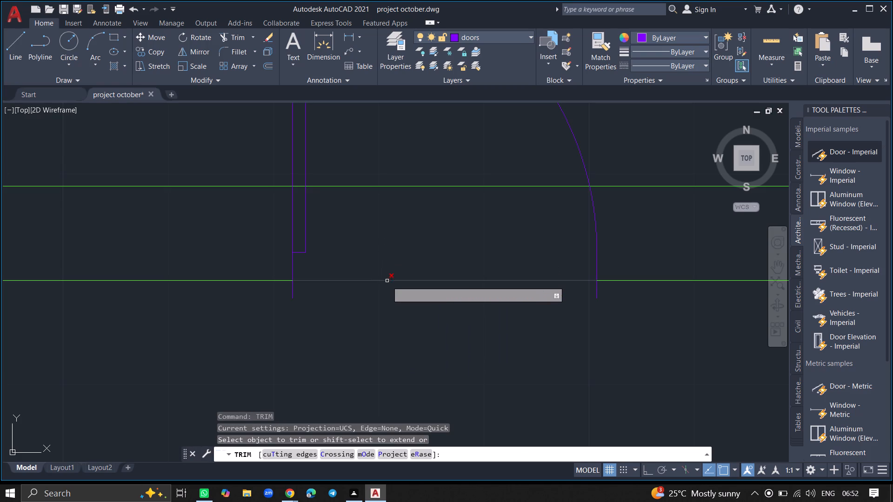
{"action": "left_click", "coordinate": [387, 283]}
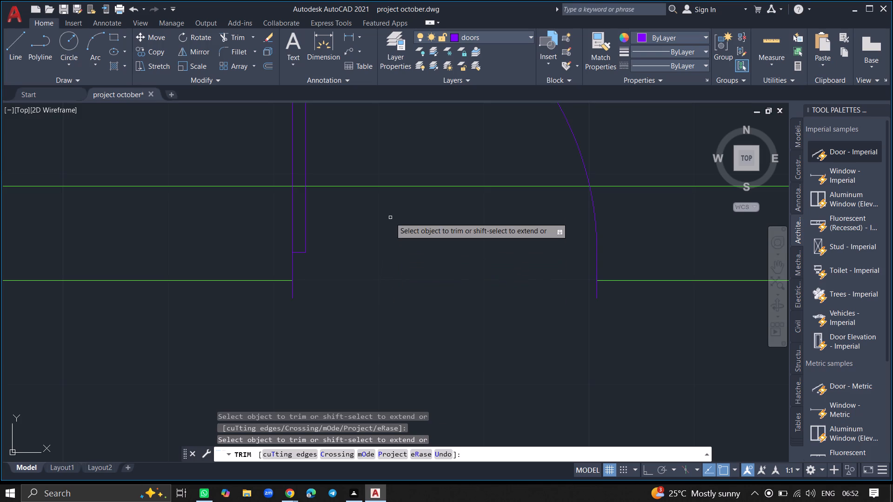
{"action": "left_click", "coordinate": [390, 187]}
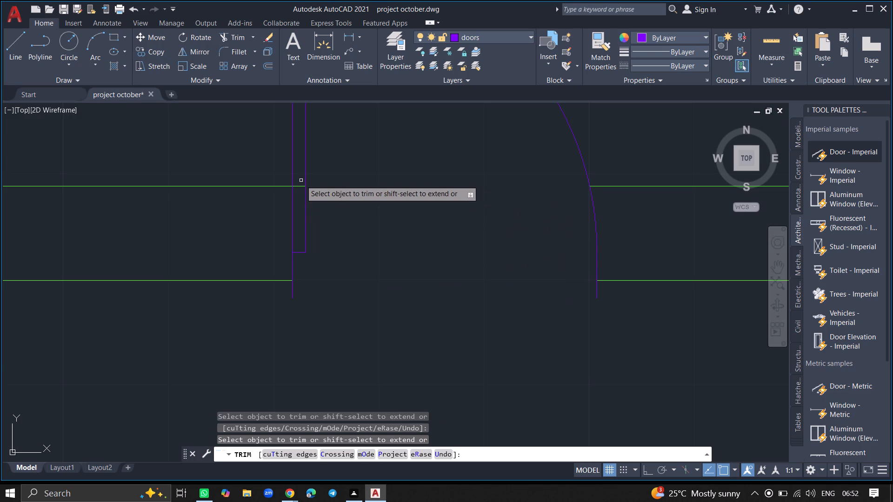
{"action": "left_click", "coordinate": [302, 186]}
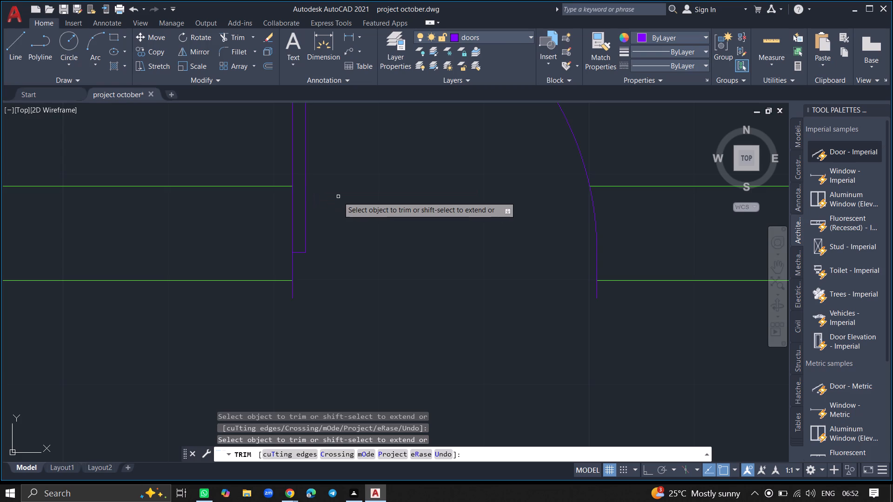
{"action": "key", "text": "Return"}
Copy the fitted door block twice, placing one copy inside the upper-right room and one inside the lower-left room.
{"action": "scroll", "coordinate": [338, 197], "scroll_direction": "down", "scroll_amount": 2, "text": "ctrl"}
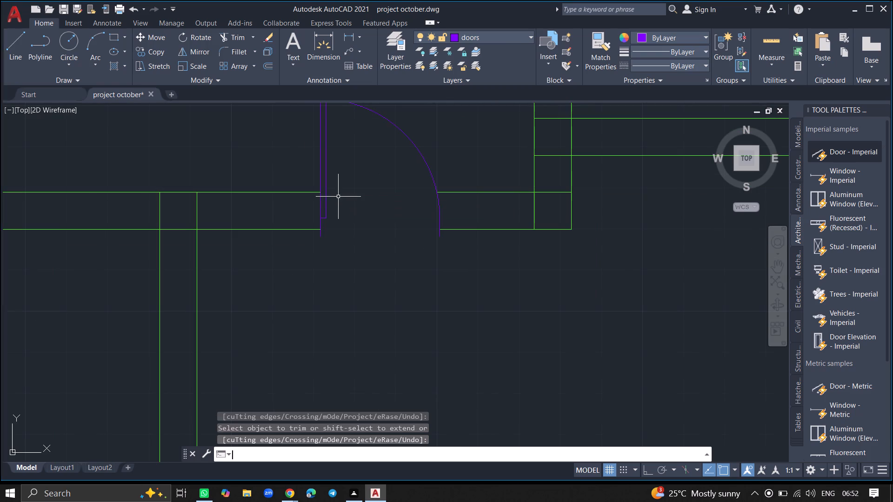
{"action": "scroll", "coordinate": [358, 195], "scroll_direction": "down", "scroll_amount": 3, "text": "ctrl"}
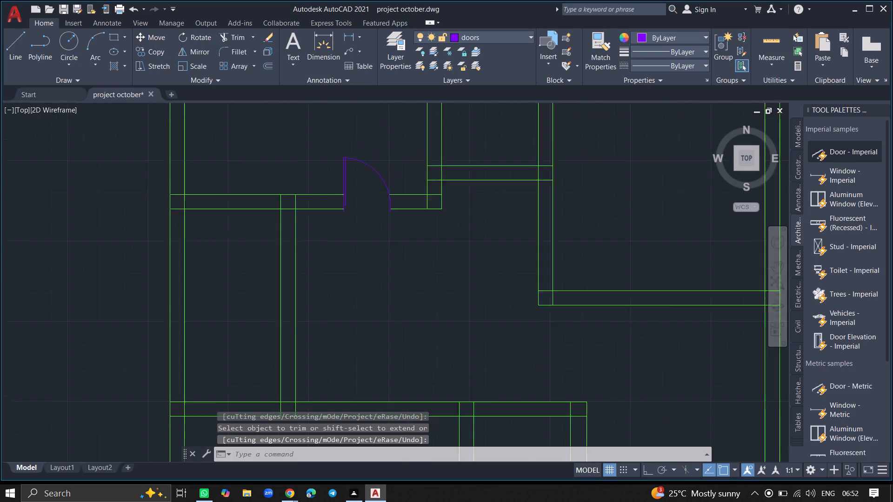
{"action": "scroll", "coordinate": [358, 195], "scroll_direction": "down", "scroll_amount": 1, "text": "ctrl"}
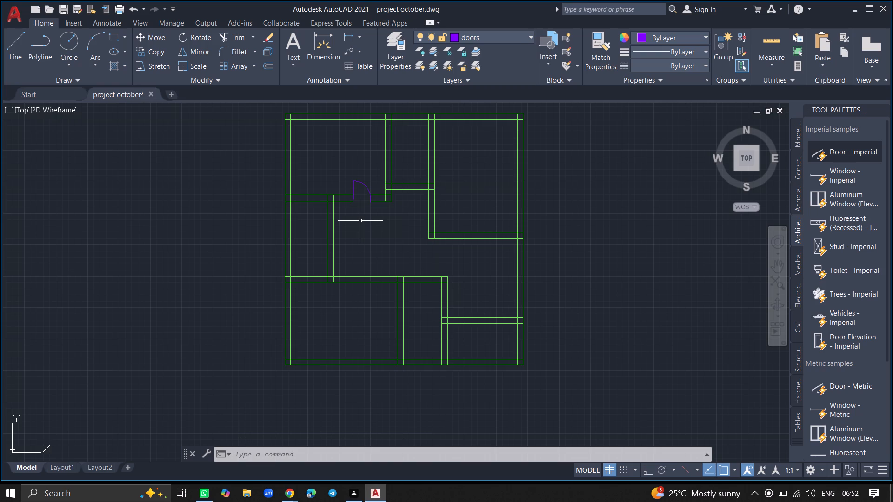
{"action": "left_click", "coordinate": [360, 186]}
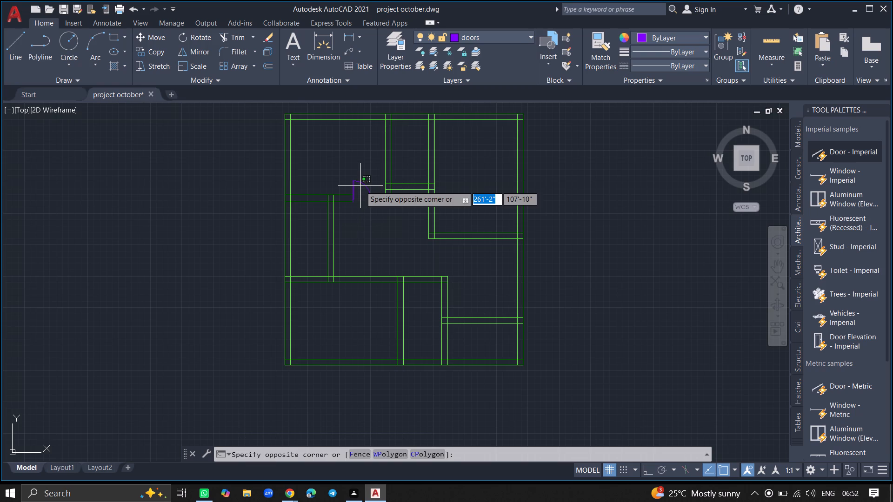
{"action": "left_click", "coordinate": [360, 190]}
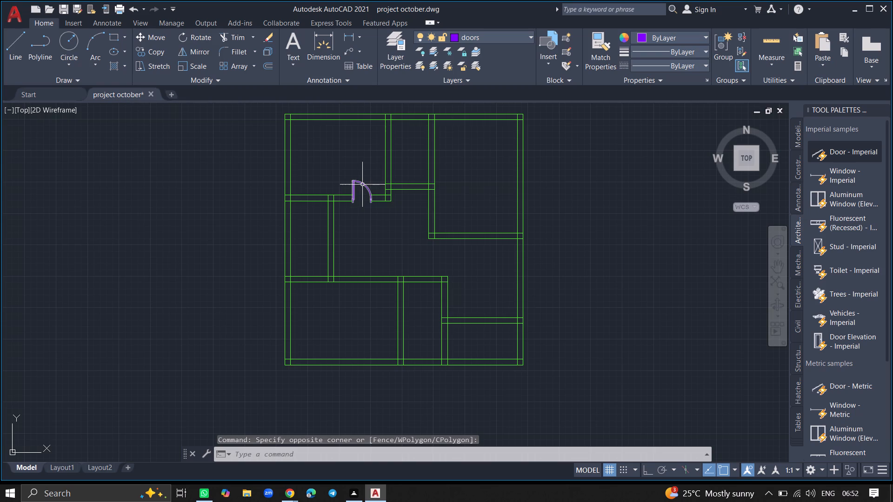
{"action": "left_click", "coordinate": [362, 185]}
{"action": "type", "text": "copy"}
{"action": "key", "text": "Return"}
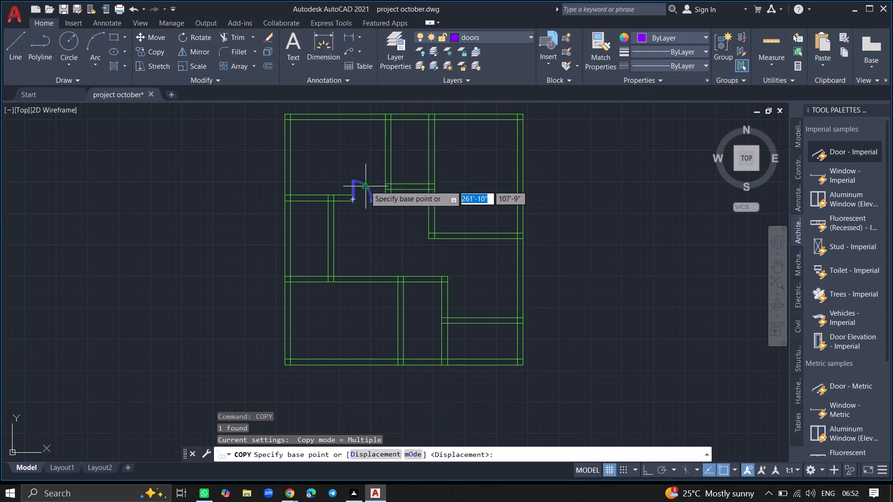
{"action": "left_click", "coordinate": [365, 185]}
{"action": "left_click", "coordinate": [466, 191]}
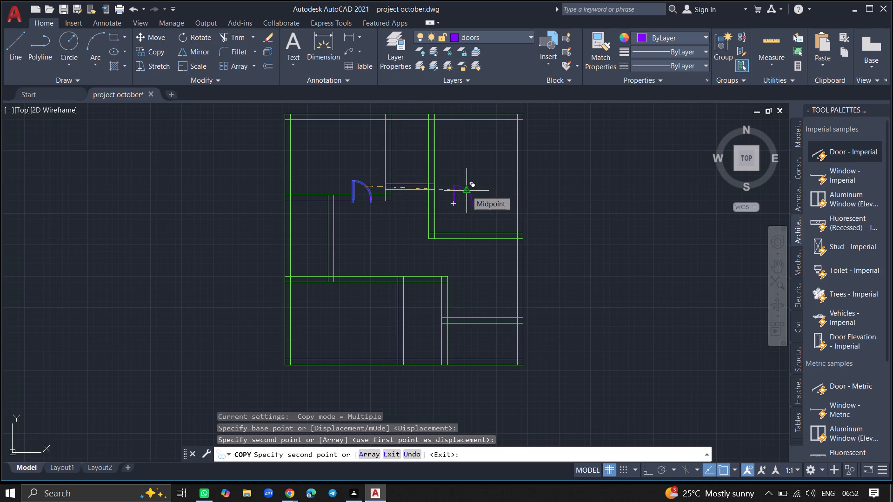
{"action": "left_click", "coordinate": [368, 307]}
{"action": "key", "text": "Escape"}
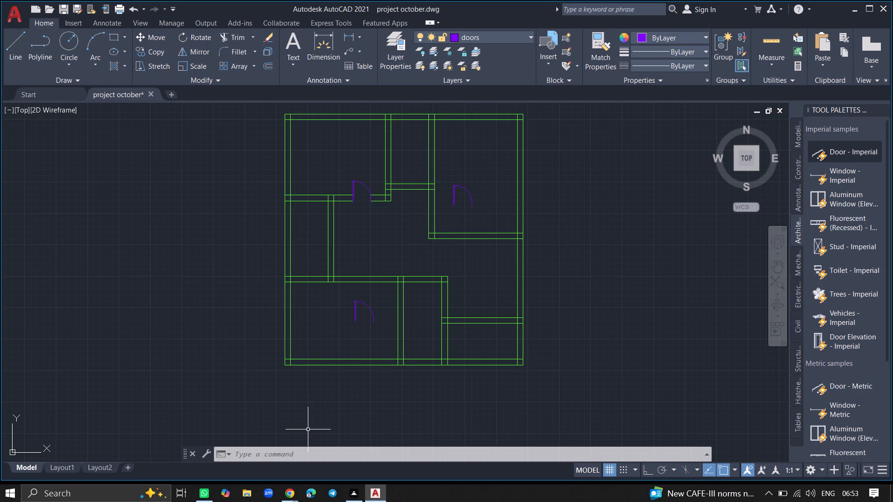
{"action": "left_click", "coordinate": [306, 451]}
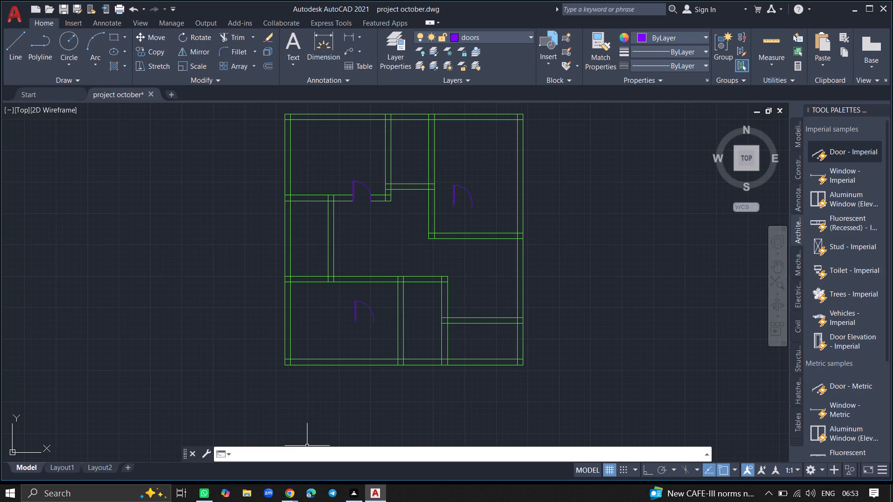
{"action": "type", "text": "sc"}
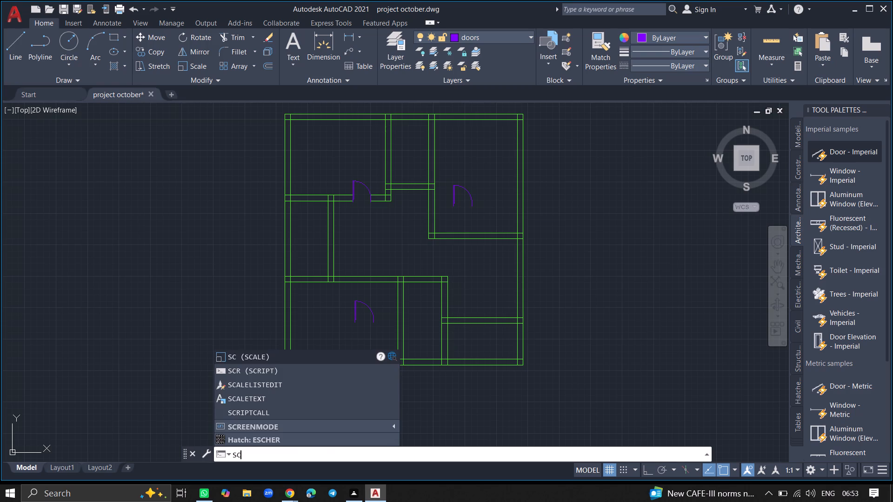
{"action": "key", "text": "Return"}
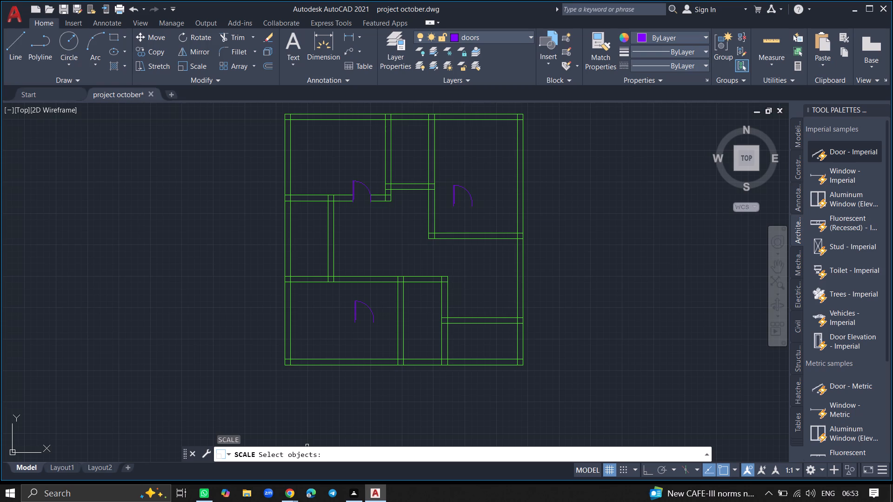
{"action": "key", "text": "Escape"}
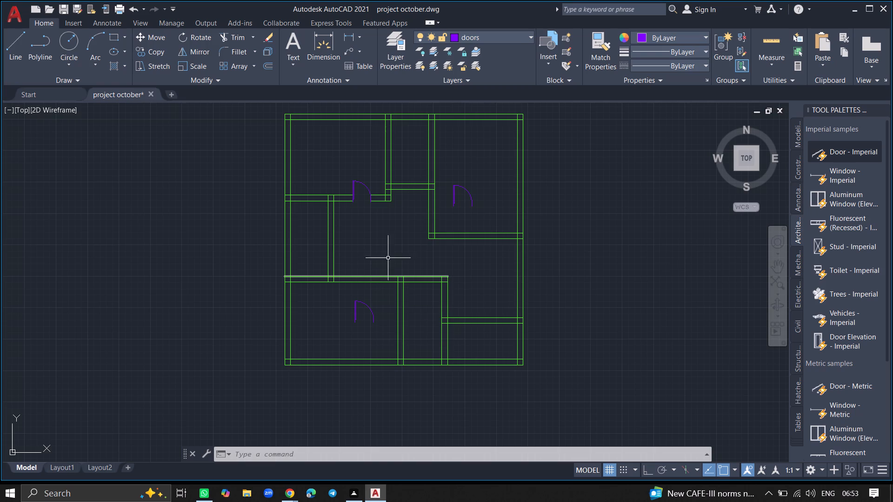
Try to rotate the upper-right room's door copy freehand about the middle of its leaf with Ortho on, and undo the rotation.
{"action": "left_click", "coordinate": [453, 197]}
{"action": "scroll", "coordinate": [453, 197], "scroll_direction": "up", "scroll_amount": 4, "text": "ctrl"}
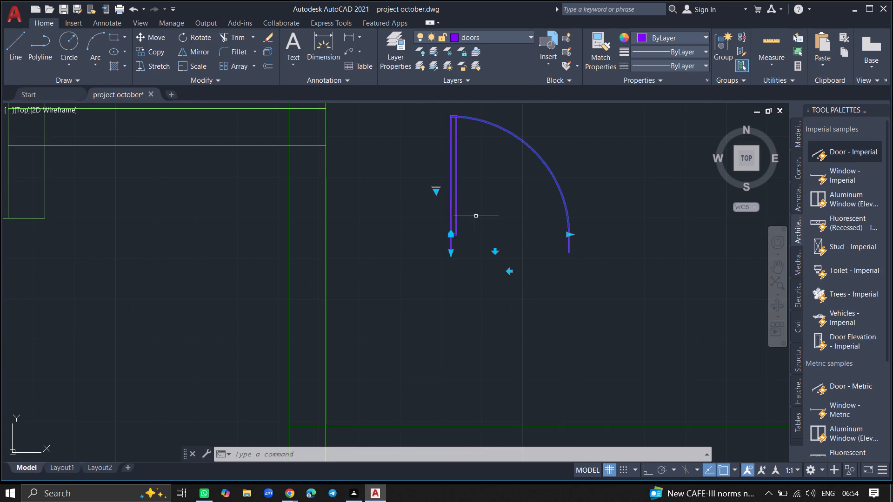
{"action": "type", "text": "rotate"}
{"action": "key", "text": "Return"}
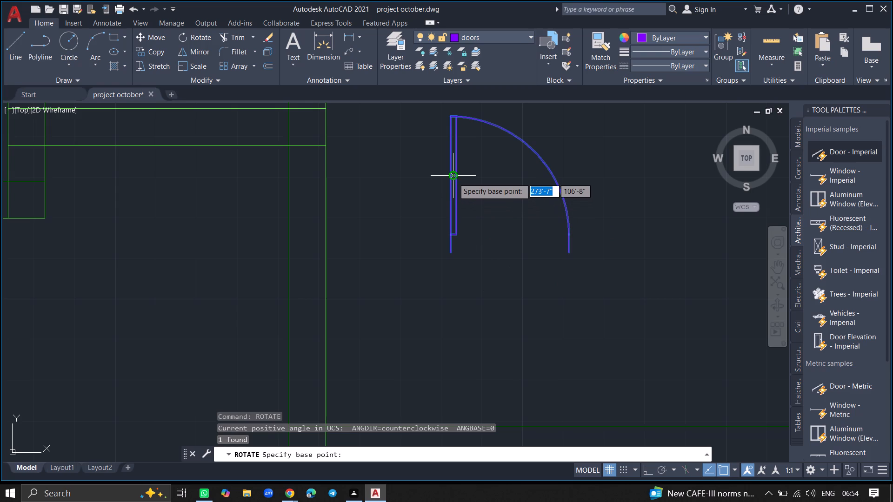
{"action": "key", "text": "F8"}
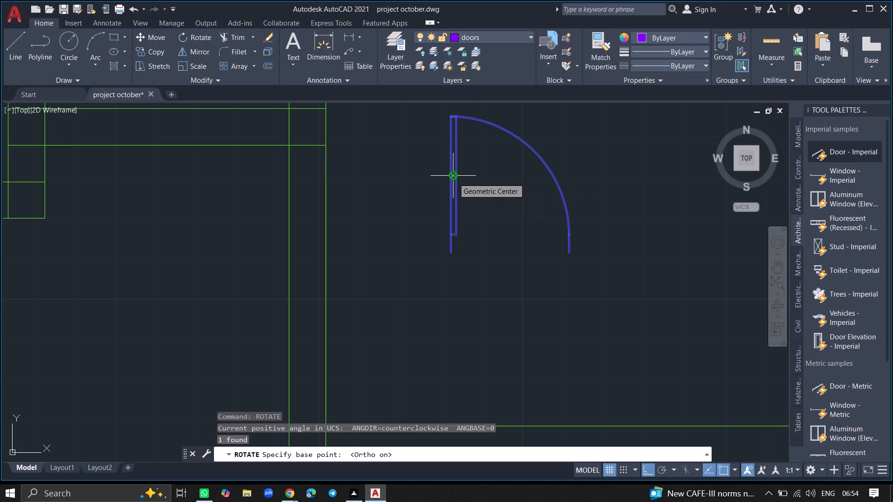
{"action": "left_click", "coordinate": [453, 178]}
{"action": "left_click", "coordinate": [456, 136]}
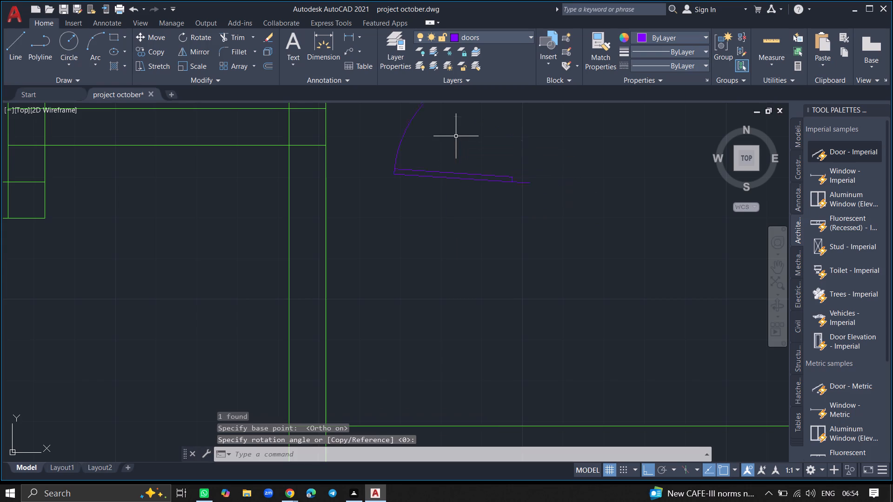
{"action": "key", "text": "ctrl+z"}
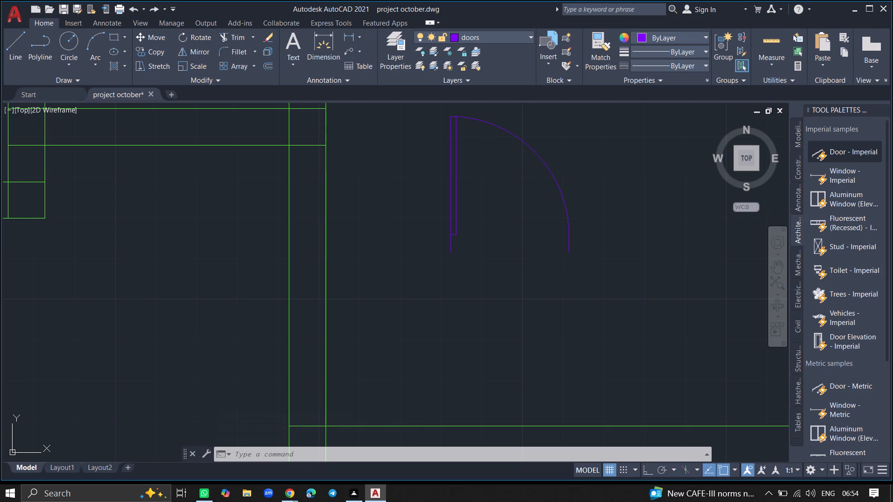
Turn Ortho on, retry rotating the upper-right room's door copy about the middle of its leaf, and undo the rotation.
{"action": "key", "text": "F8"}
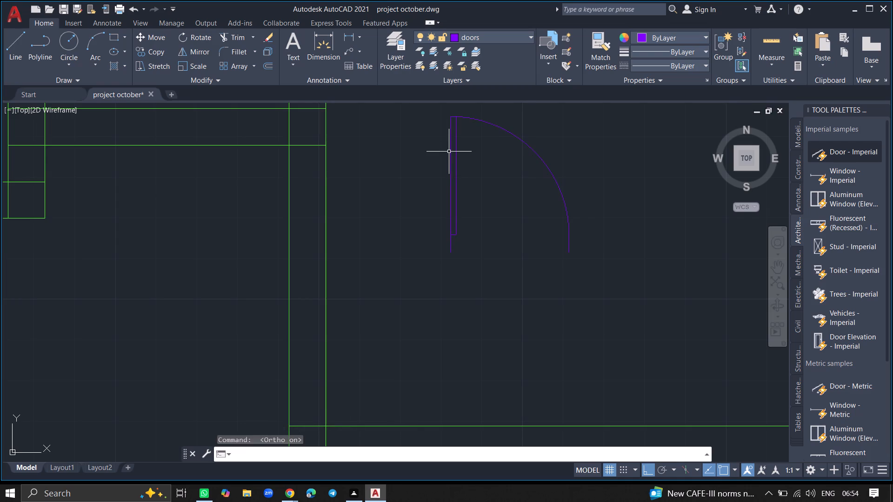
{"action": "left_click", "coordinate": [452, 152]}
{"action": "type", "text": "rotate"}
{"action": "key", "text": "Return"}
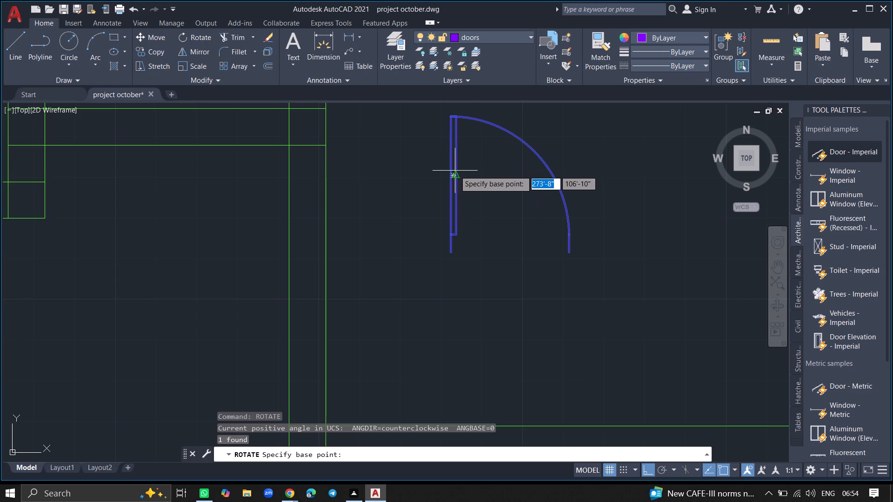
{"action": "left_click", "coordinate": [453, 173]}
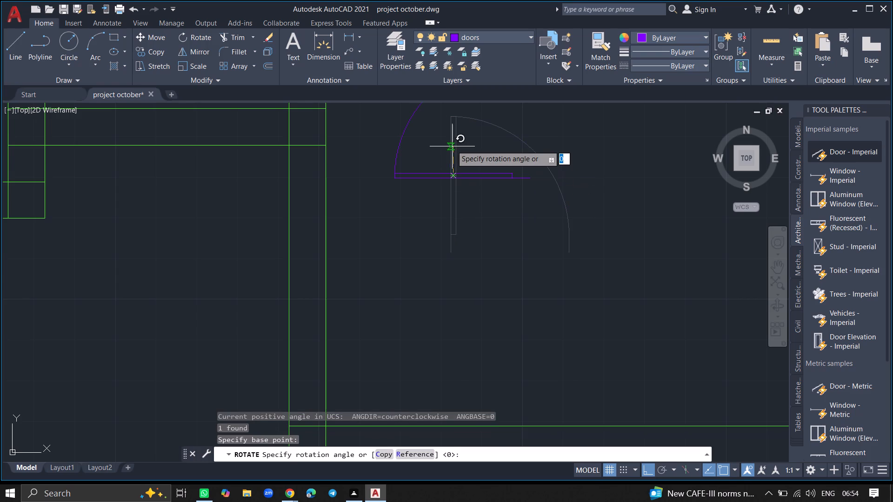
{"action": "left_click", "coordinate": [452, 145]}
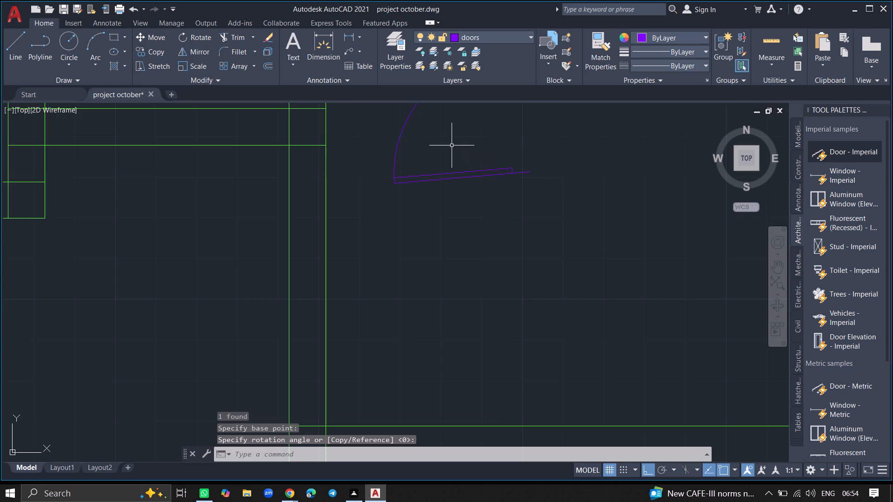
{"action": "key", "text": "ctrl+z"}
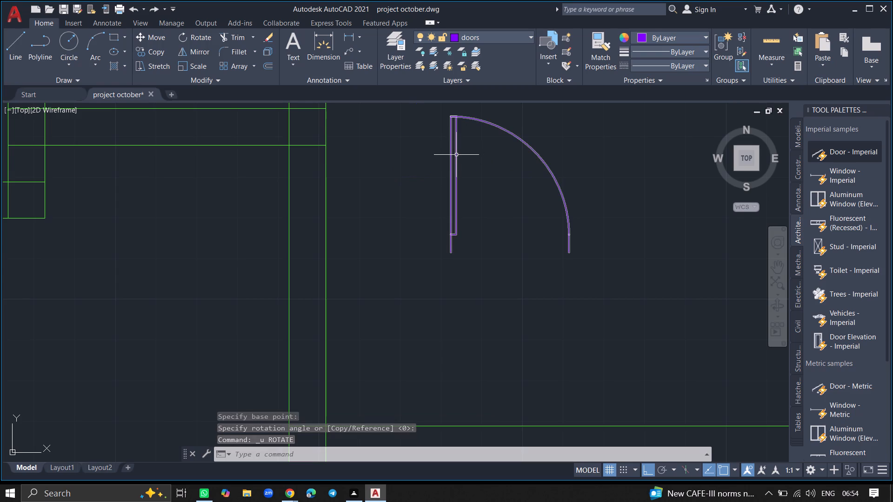
Rotate the upper-right room's door copy 90° about the free end of its leaf with Ortho on.
{"action": "left_click", "coordinate": [456, 155]}
{"action": "type", "text": "rotate"}
{"action": "key", "text": "Return"}
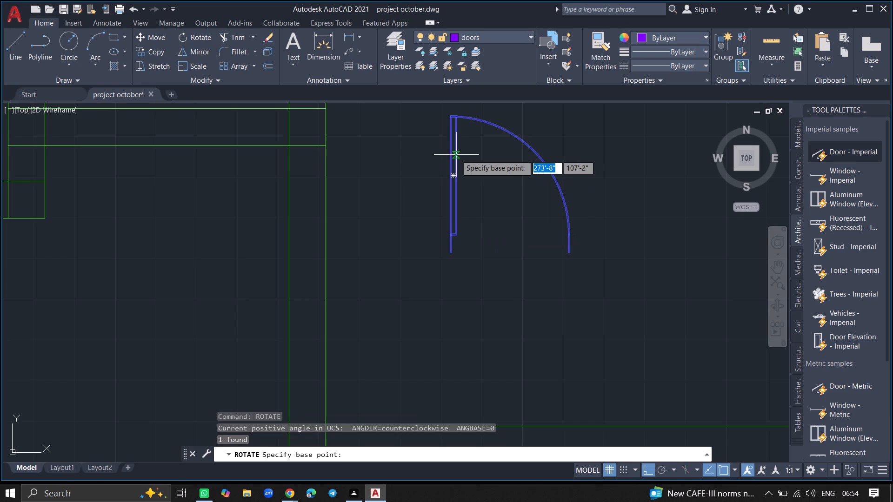
{"action": "left_click", "coordinate": [453, 113]}
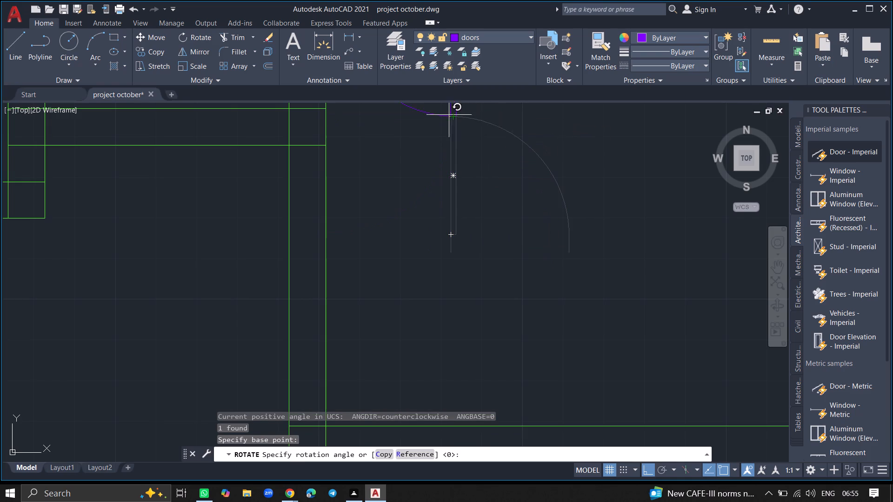
{"action": "scroll", "coordinate": [439, 115], "scroll_direction": "down", "scroll_amount": 4, "text": "ctrl"}
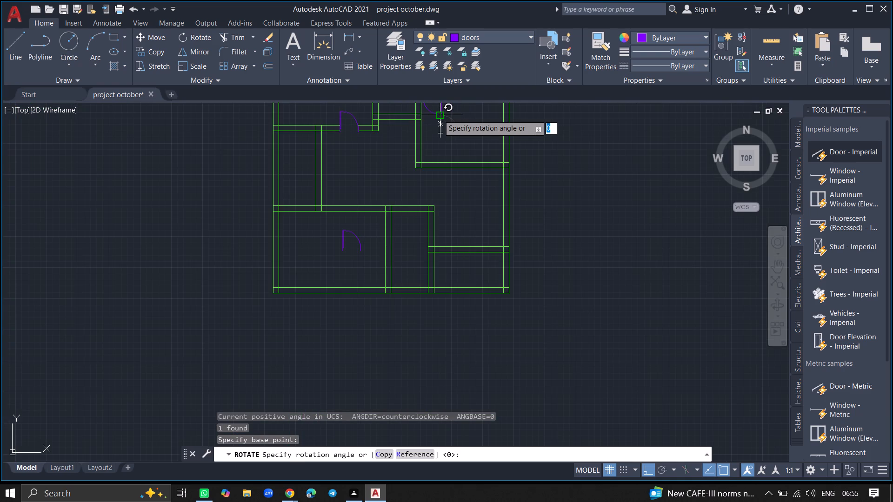
{"action": "scroll", "coordinate": [439, 115], "scroll_direction": "down", "scroll_amount": 3, "text": "ctrl"}
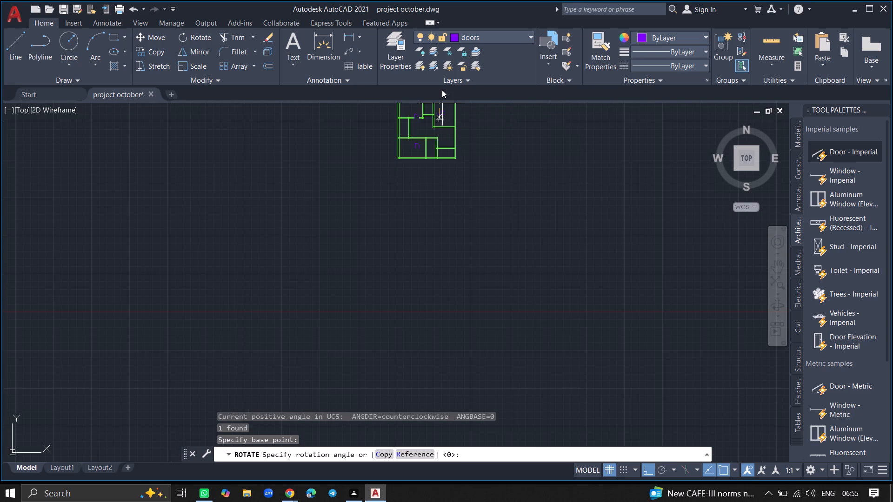
{"action": "scroll", "coordinate": [465, 100], "scroll_direction": "up", "scroll_amount": 11, "text": "ctrl"}
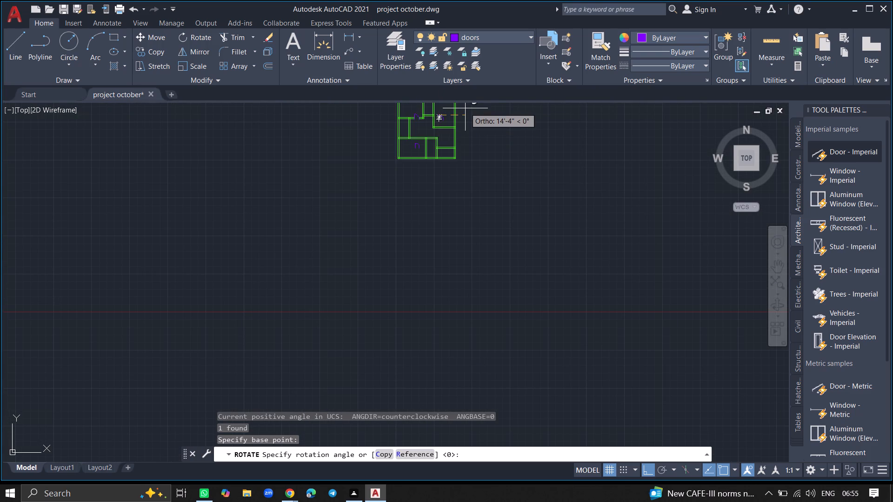
{"action": "scroll", "coordinate": [466, 108], "scroll_direction": "up", "scroll_amount": 5, "text": "ctrl"}
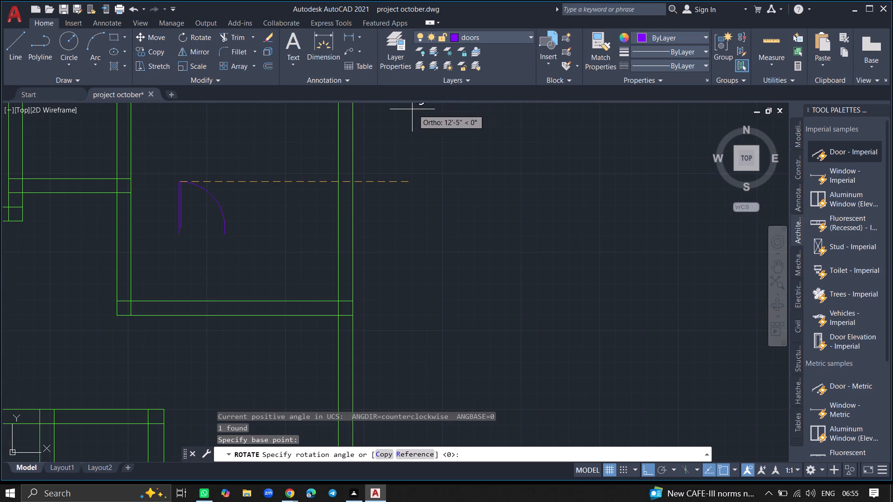
{"action": "left_click", "coordinate": [217, 117]}
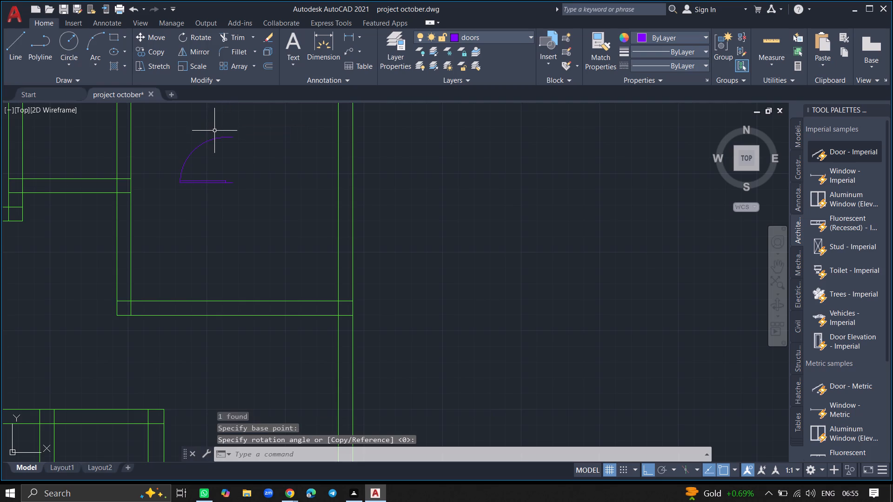
With Ortho off, move the rotated door into the right outer wall of the upper-right room, just above its lower corner.
{"action": "left_click", "coordinate": [217, 138]}
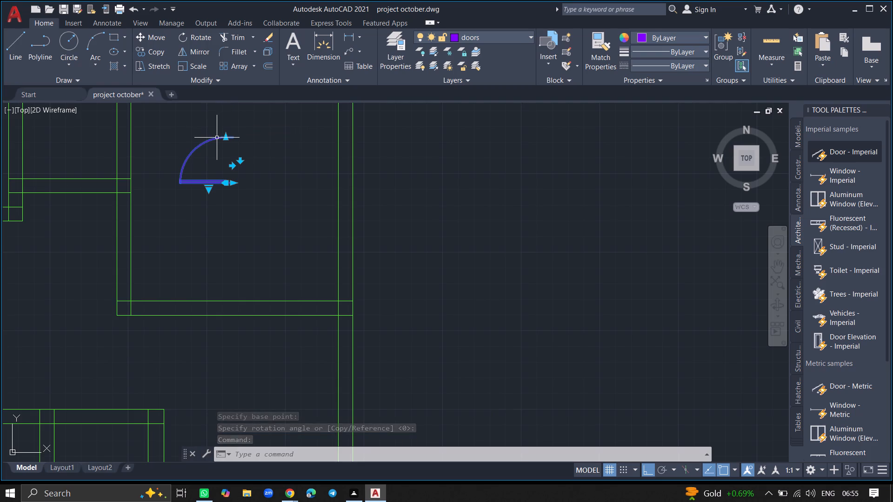
{"action": "type", "text": "move"}
{"action": "key", "text": "Return"}
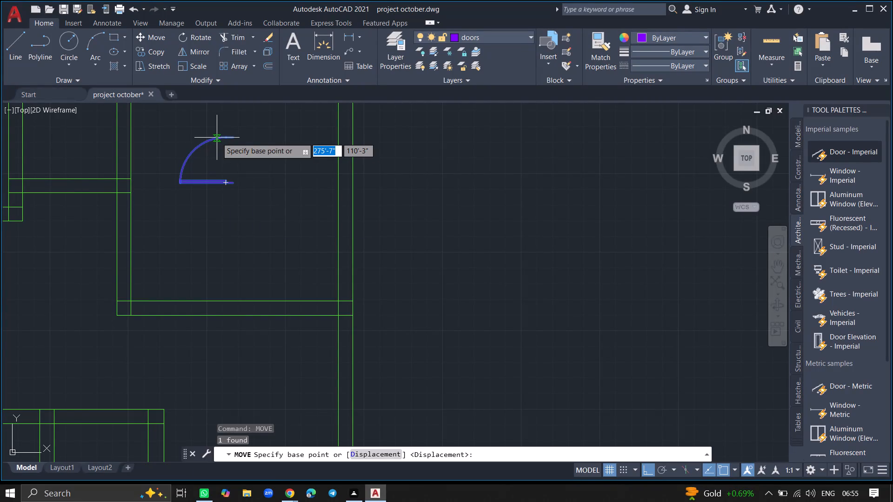
{"action": "left_click", "coordinate": [181, 177]}
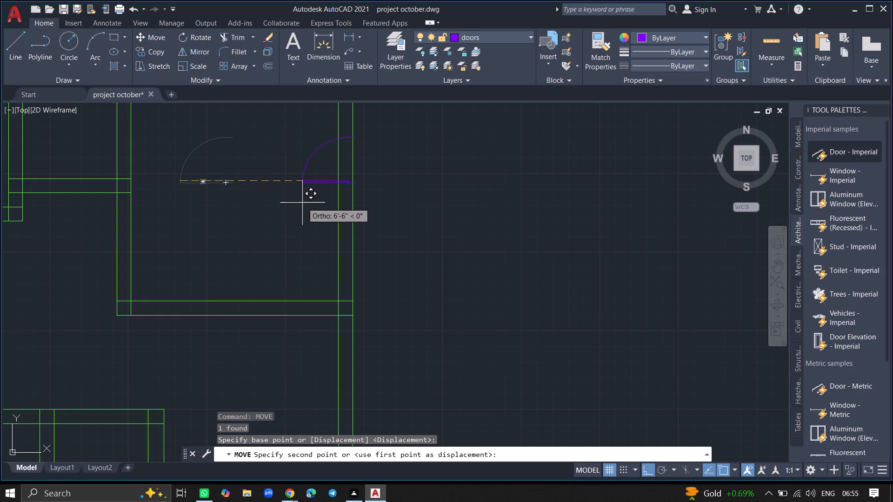
{"action": "key", "text": "F8"}
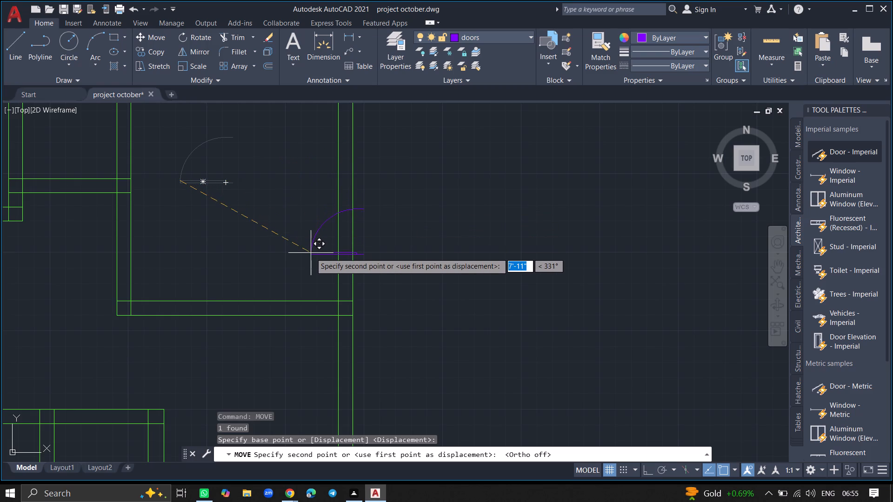
{"action": "left_click", "coordinate": [308, 257]}
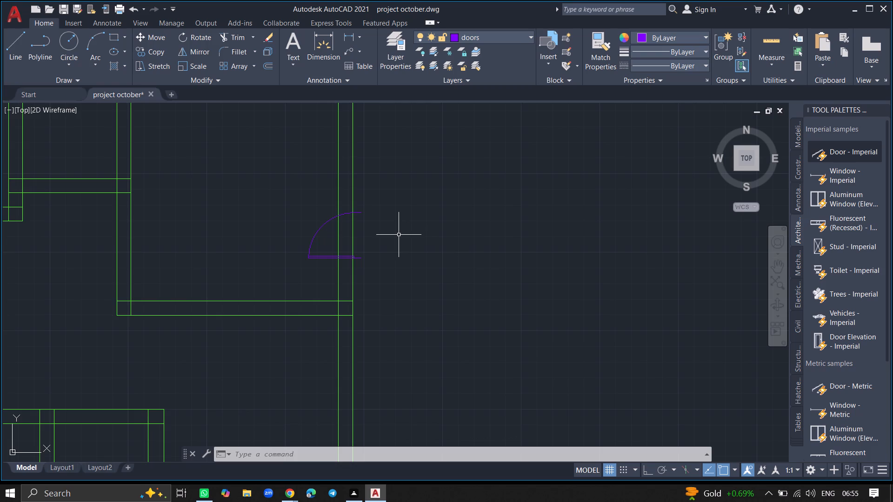
Trim both lines of the right outer wall across the upper-right room's door opening.
{"action": "type", "text": "trim"}
{"action": "key", "text": "Return"}
{"action": "scroll", "coordinate": [399, 235], "scroll_direction": "up", "scroll_amount": 2, "text": "ctrl"}
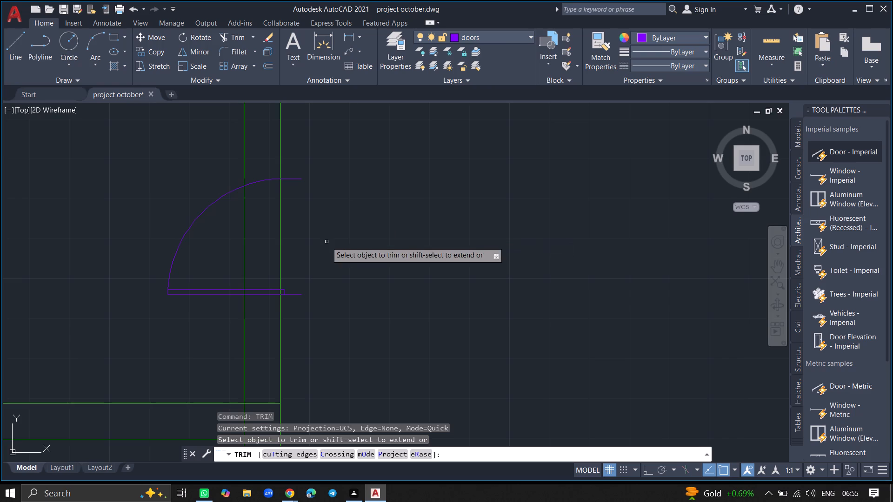
{"action": "left_click", "coordinate": [281, 249]}
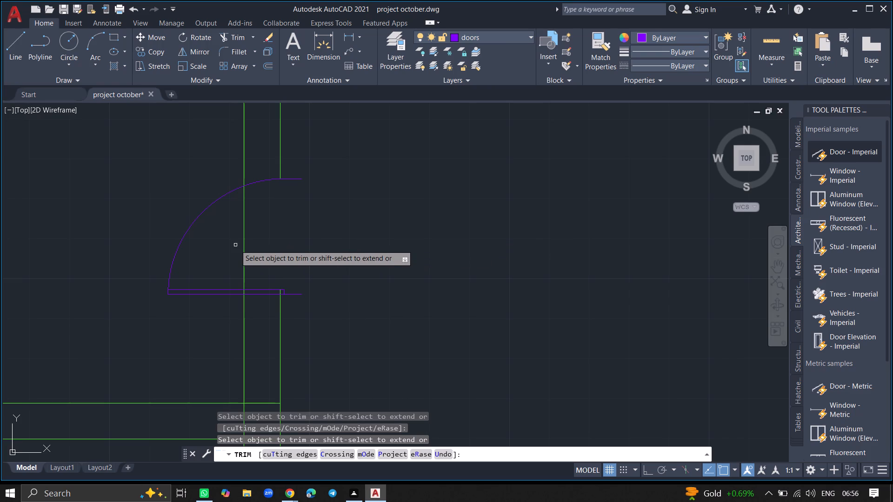
{"action": "left_click", "coordinate": [243, 245]}
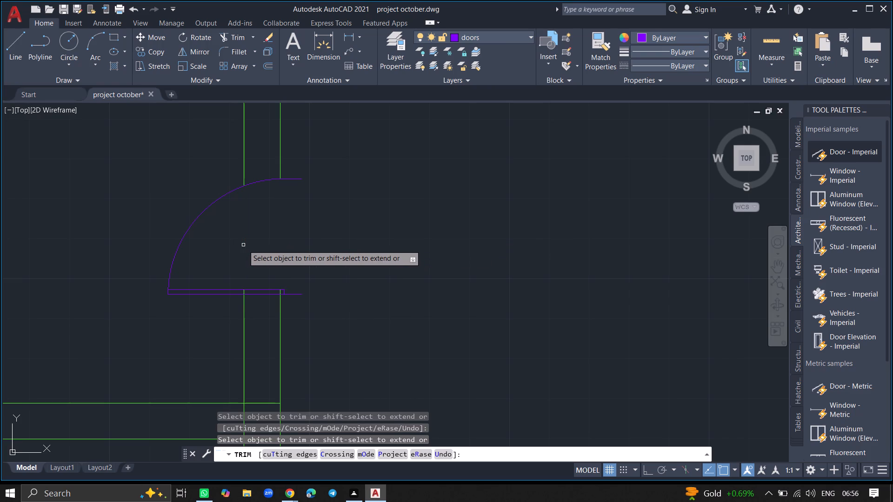
{"action": "key", "text": "Return"}
Rotate the lower-left room's door copy 180° about the middle of its leaf.
{"action": "scroll", "coordinate": [243, 245], "scroll_direction": "down", "scroll_amount": 3, "text": "ctrl"}
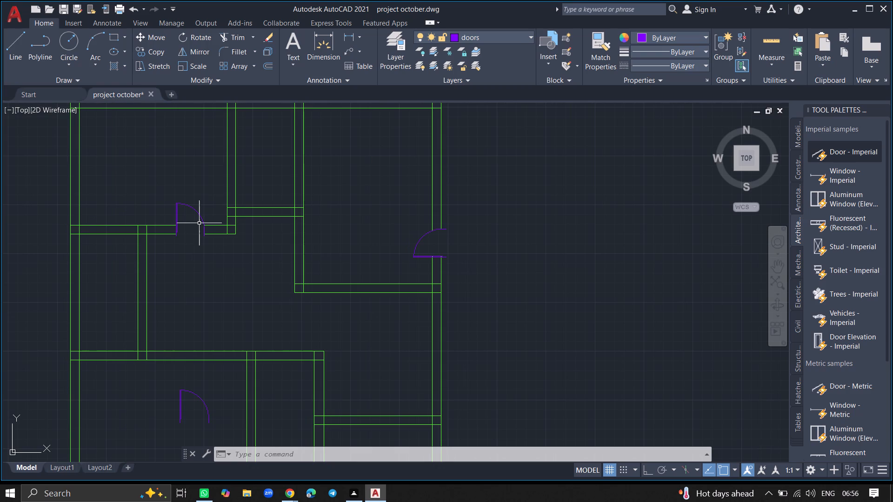
{"action": "scroll", "coordinate": [199, 223], "scroll_direction": "down", "scroll_amount": 1, "text": "ctrl"}
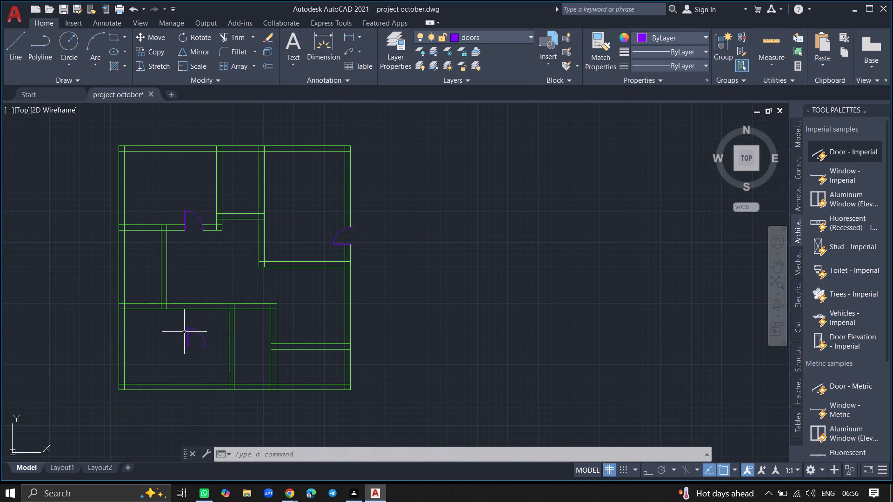
{"action": "left_click", "coordinate": [187, 332]}
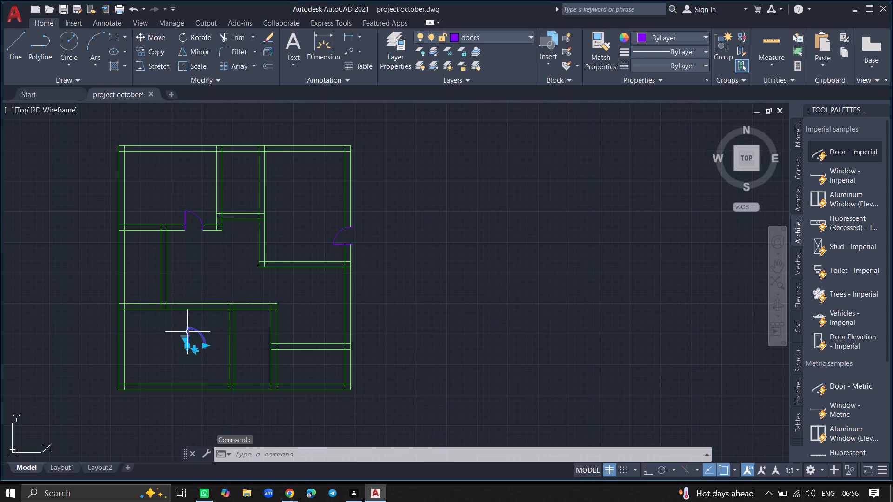
{"action": "type", "text": "rotate"}
{"action": "key", "text": "Return"}
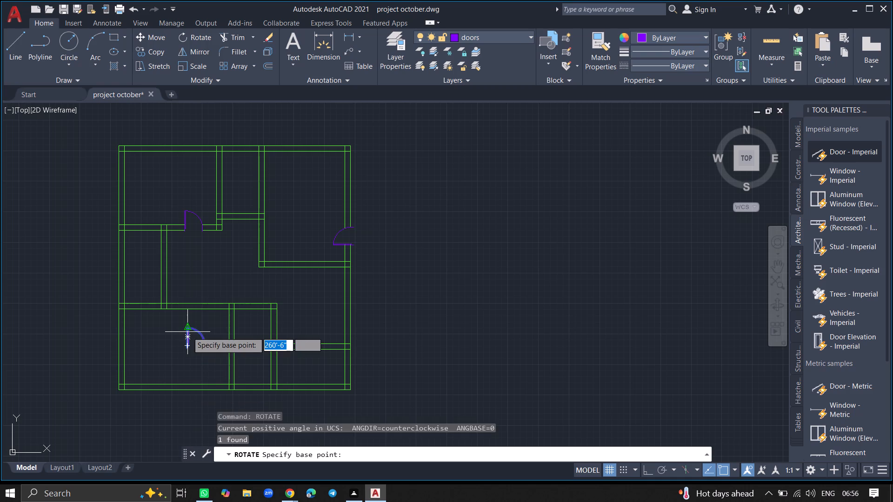
{"action": "scroll", "coordinate": [187, 332], "scroll_direction": "up", "scroll_amount": 3, "text": "ctrl"}
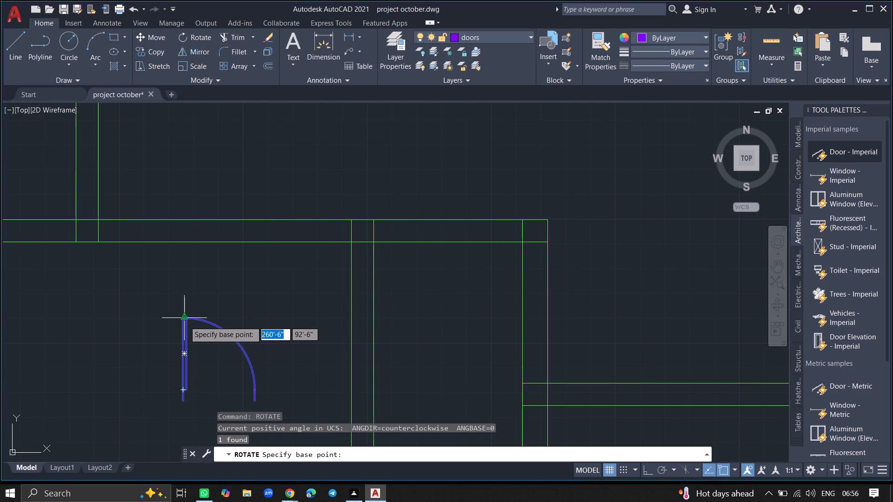
{"action": "left_click", "coordinate": [183, 353]}
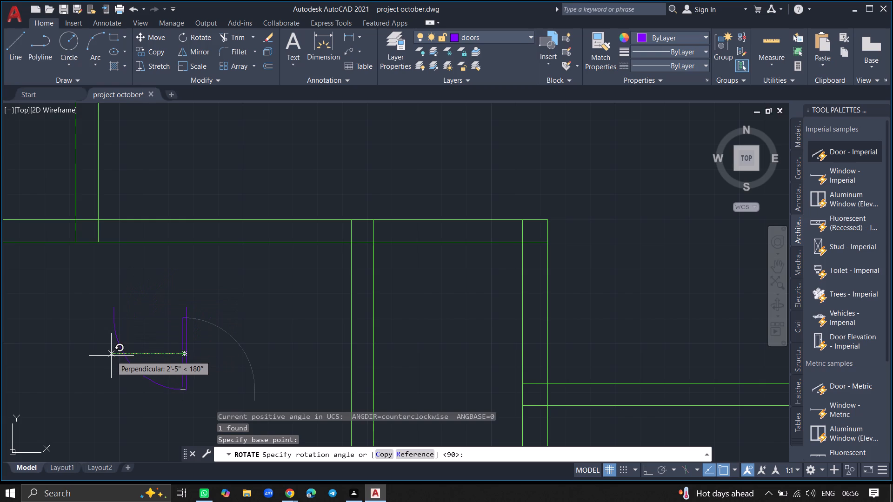
{"action": "left_click", "coordinate": [111, 356]}
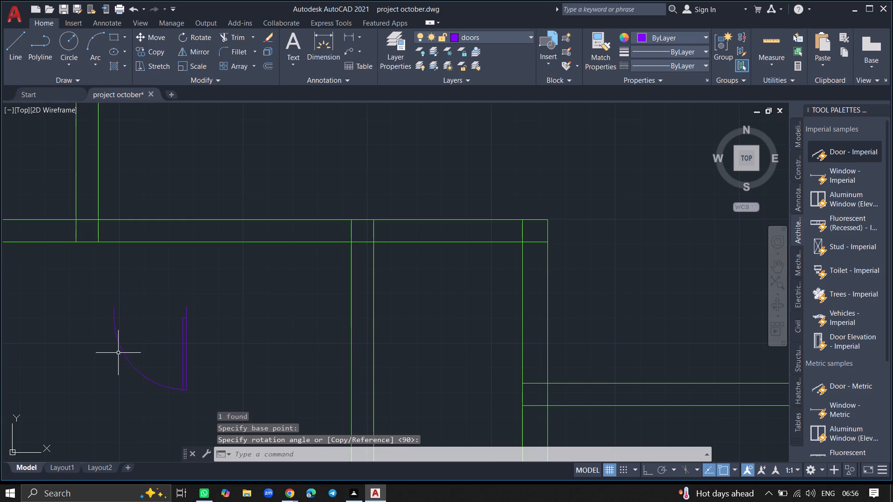
Move the rotated door into the lower-left room's top wall, near the room's right partition.
{"action": "left_click", "coordinate": [119, 347]}
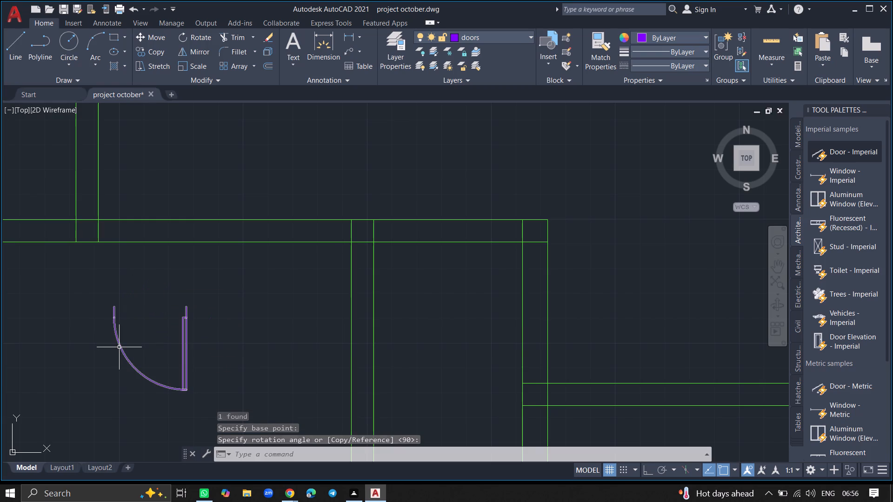
{"action": "type", "text": "move"}
{"action": "key", "text": "Return"}
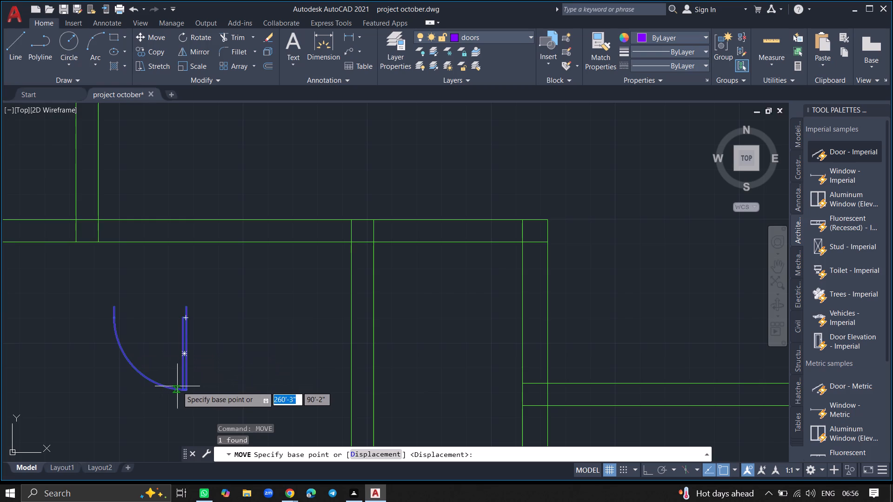
{"action": "left_click", "coordinate": [182, 389]}
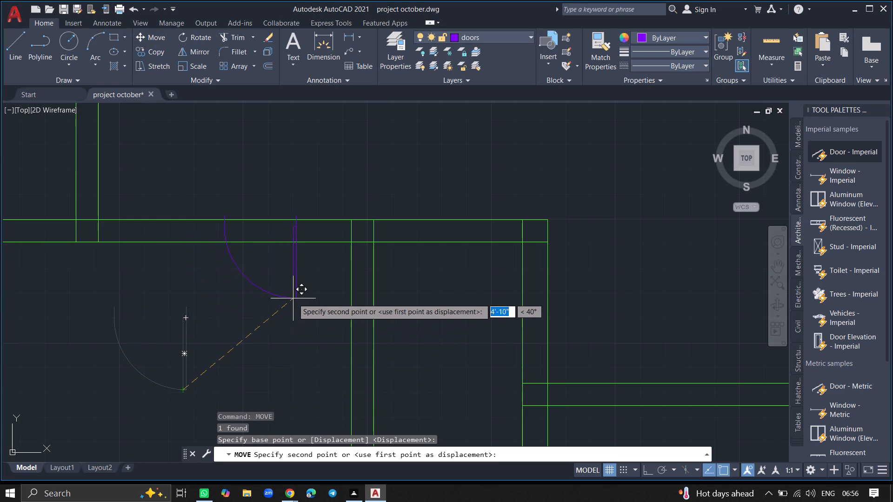
{"action": "left_click", "coordinate": [295, 297]}
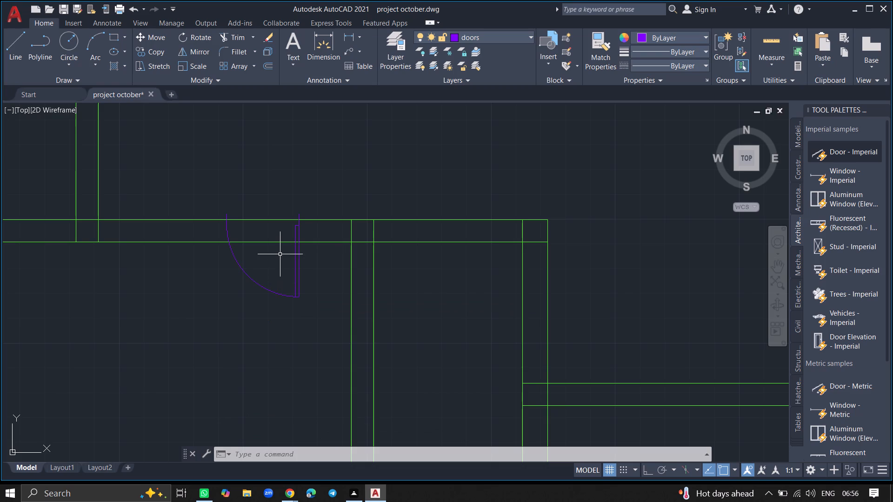
Trim both lines of the lower-left room's top wall across the door opening, including the short piece inside the door leaf.
{"action": "type", "text": "tr"}
{"action": "key", "text": "Return"}
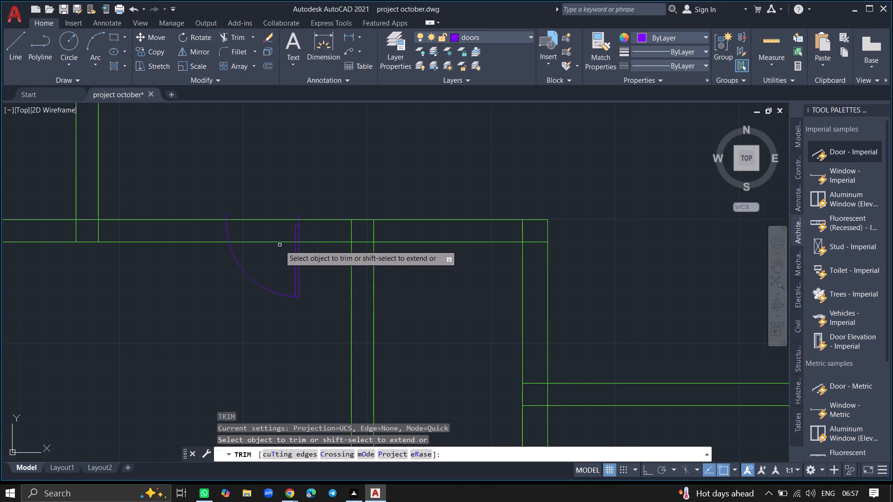
{"action": "left_click", "coordinate": [280, 242]}
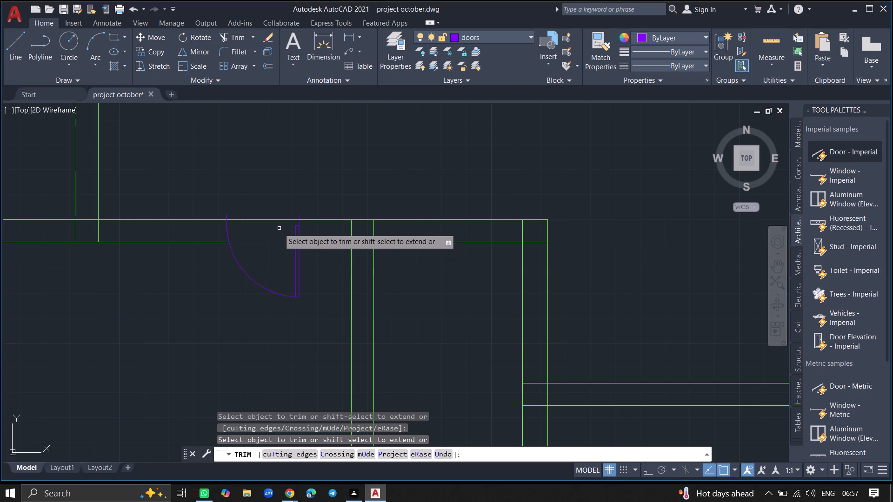
{"action": "left_click", "coordinate": [279, 218]}
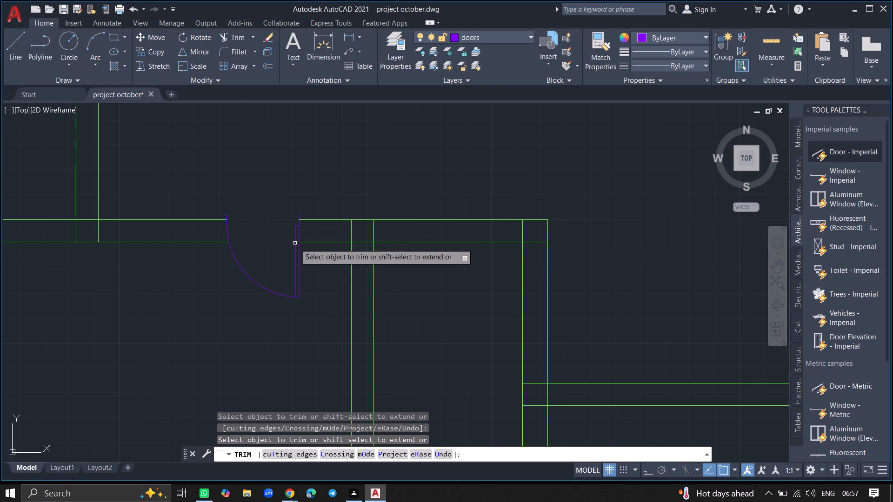
{"action": "scroll", "coordinate": [300, 255], "scroll_direction": "up", "scroll_amount": 5, "text": "ctrl"}
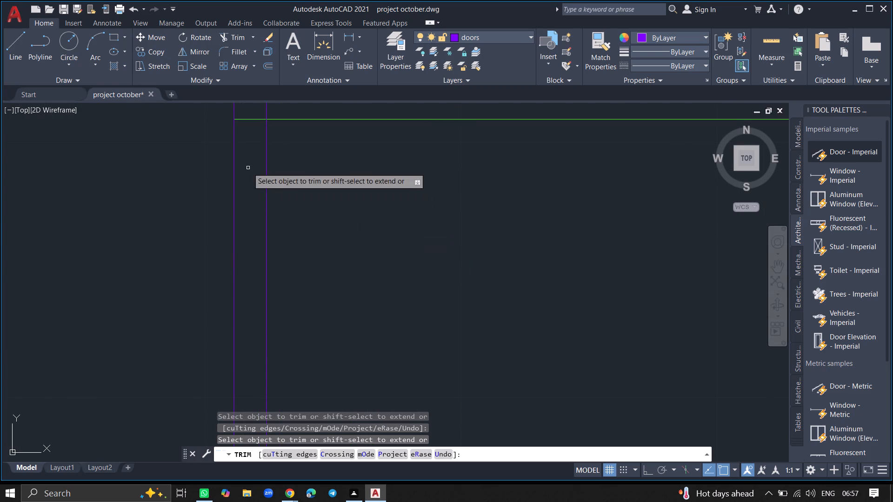
{"action": "left_click", "coordinate": [246, 120]}
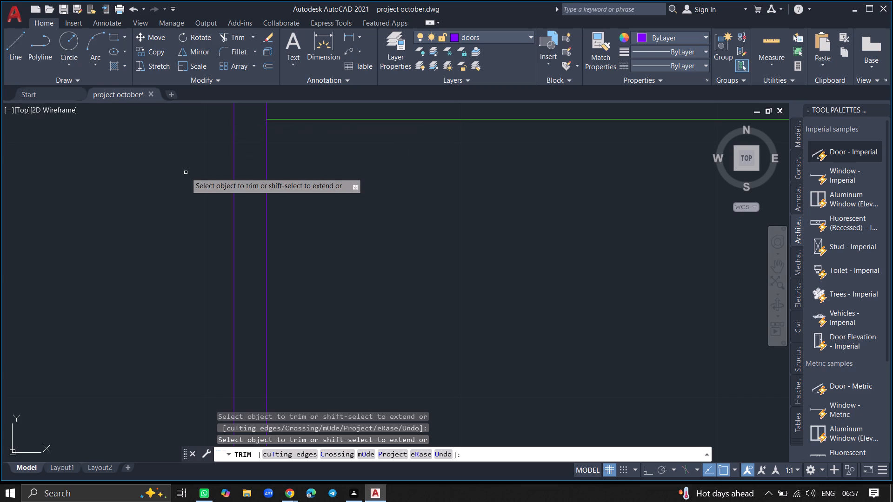
{"action": "scroll", "coordinate": [186, 172], "scroll_direction": "down", "scroll_amount": 5, "text": "ctrl"}
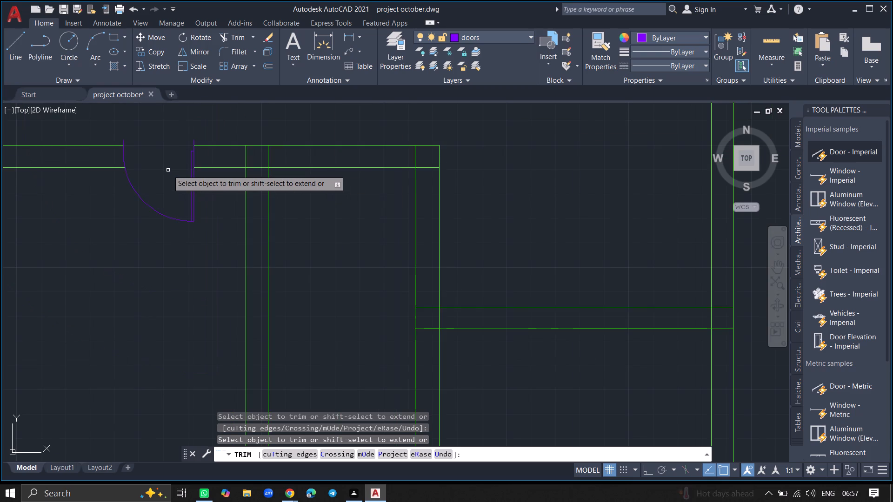
{"action": "key", "text": "Return"}
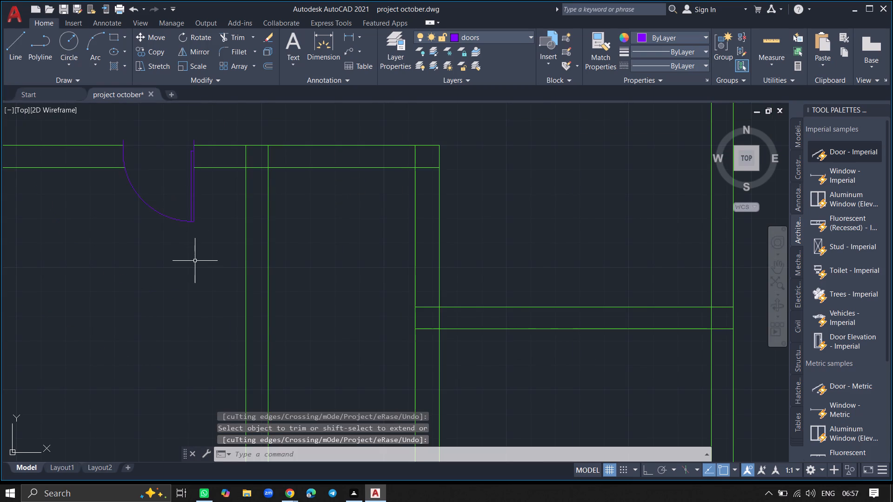
{"action": "scroll", "coordinate": [195, 261], "scroll_direction": "down", "scroll_amount": 4, "text": "ctrl"}
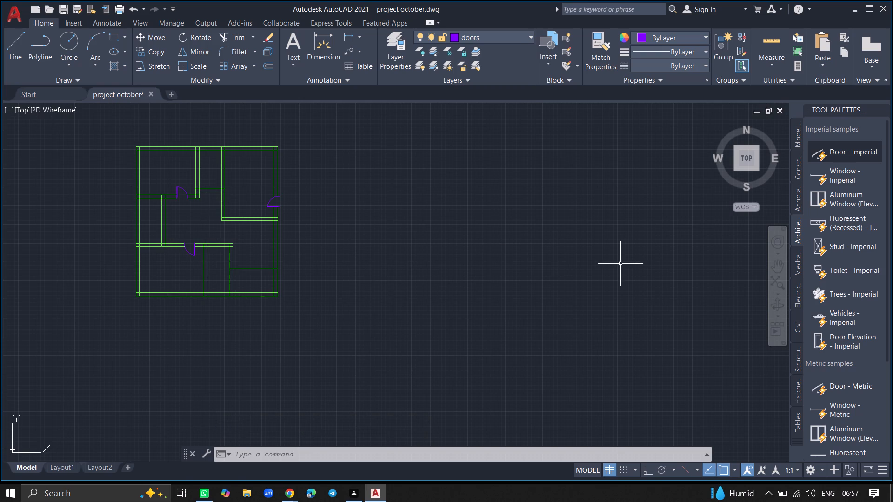
Insert a Door - Imperial block in the empty space beside the house plan and set it to Open 90º.
{"action": "left_click", "coordinate": [835, 155]}
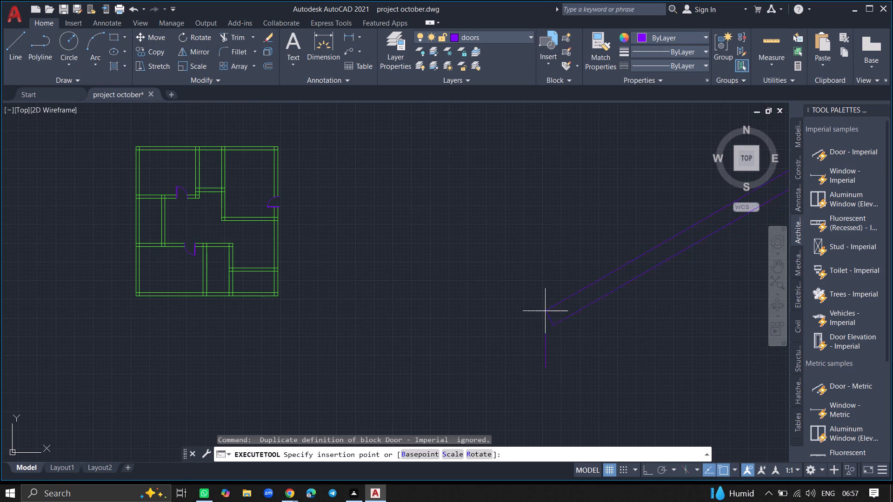
{"action": "left_click", "coordinate": [401, 288]}
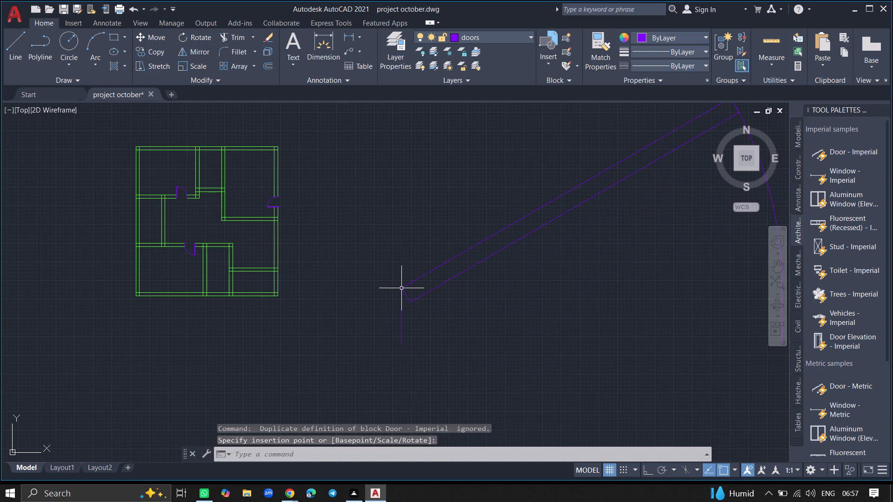
{"action": "left_click", "coordinate": [401, 288]}
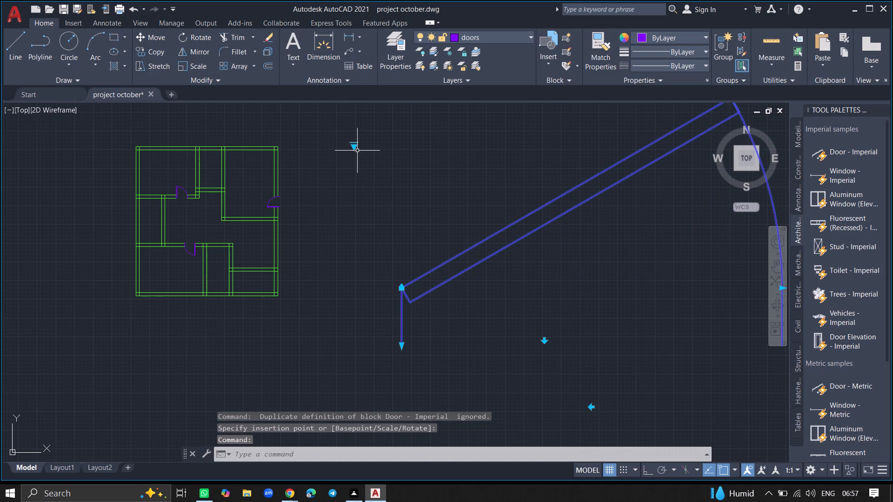
{"action": "left_click", "coordinate": [353, 147]}
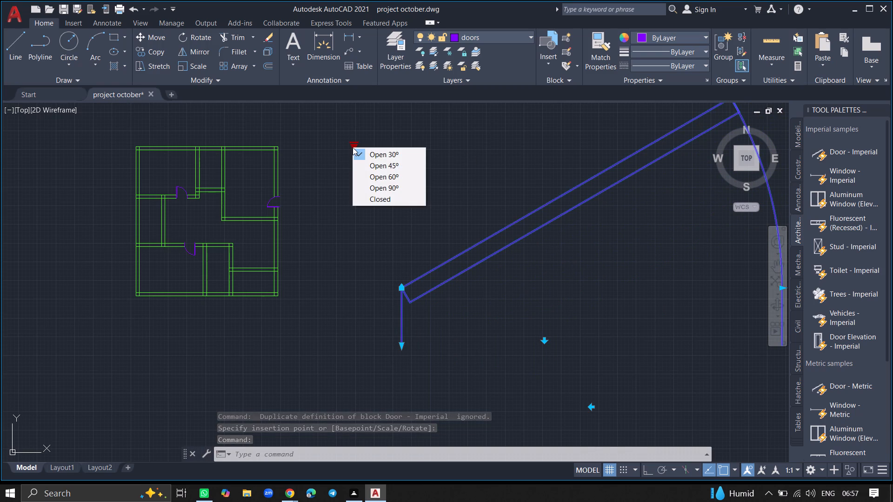
{"action": "left_click", "coordinate": [360, 190]}
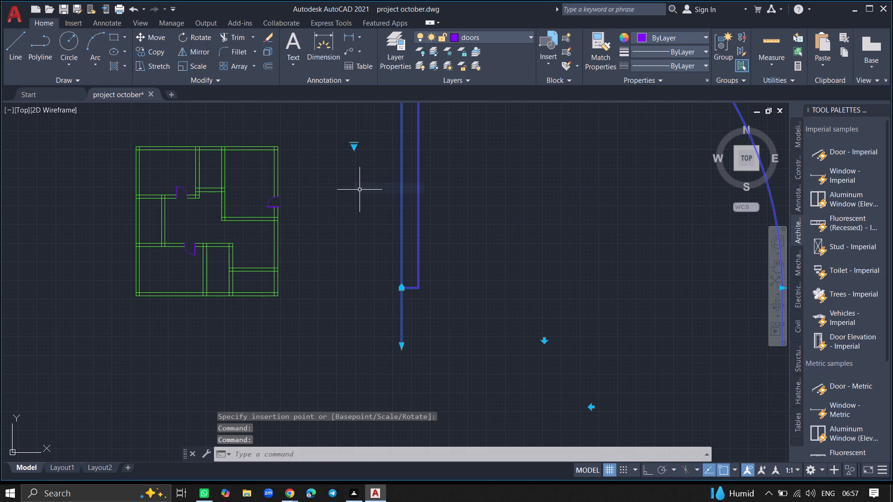
{"action": "key", "text": "Escape"}
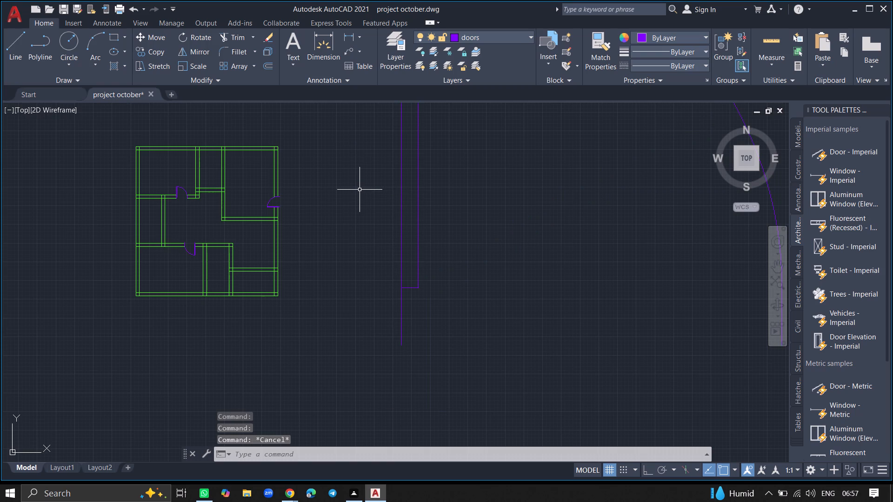
Save the drawing.
{"action": "key", "text": "ctrl+s"}
{"action": "key", "text": "ctrl+s"}
Scale the new door down freehand about a point on its leaf, to roughly half the size of the doors already placed.
{"action": "left_click", "coordinate": [400, 186]}
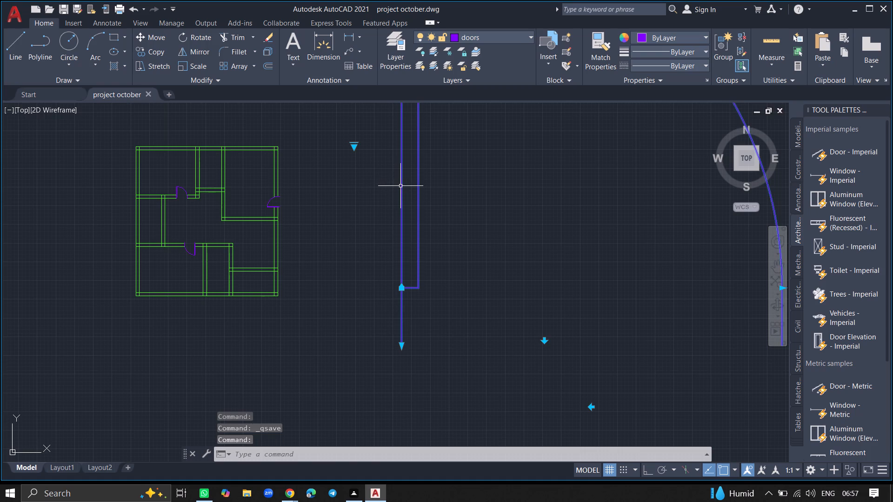
{"action": "type", "text": "sc"}
{"action": "key", "text": "Return"}
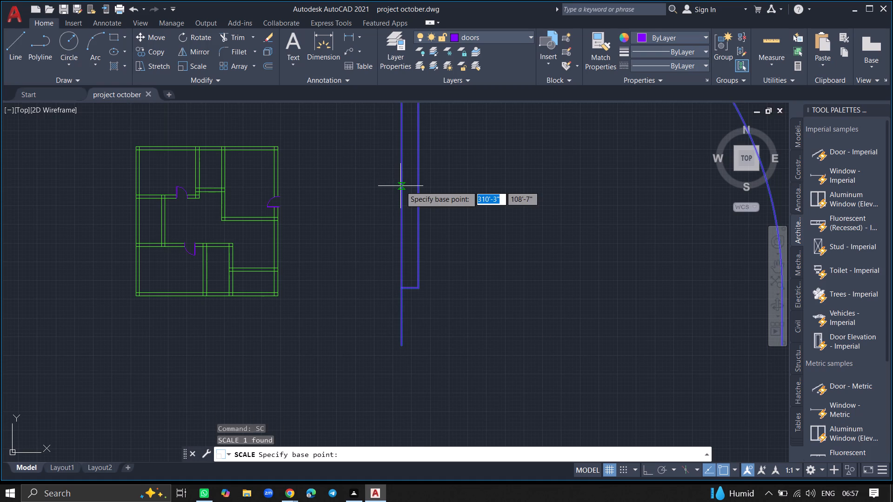
{"action": "left_click", "coordinate": [400, 186]}
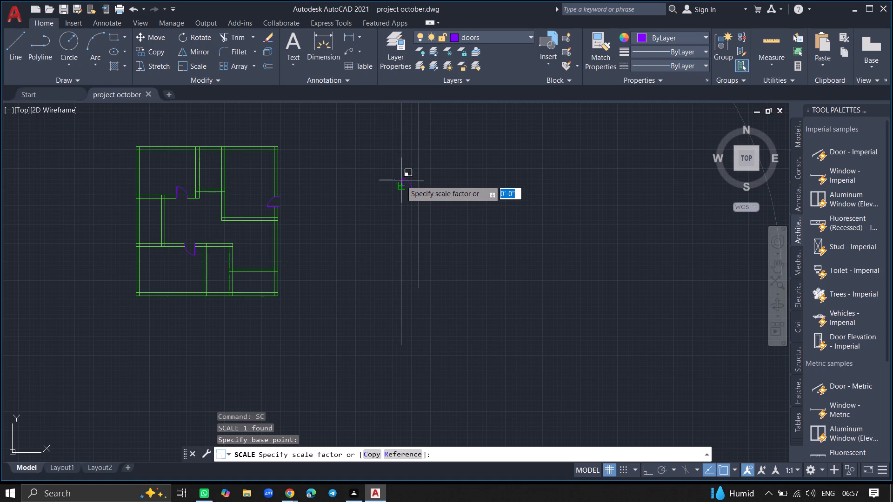
{"action": "scroll", "coordinate": [401, 180], "scroll_direction": "up", "scroll_amount": 4, "text": "ctrl"}
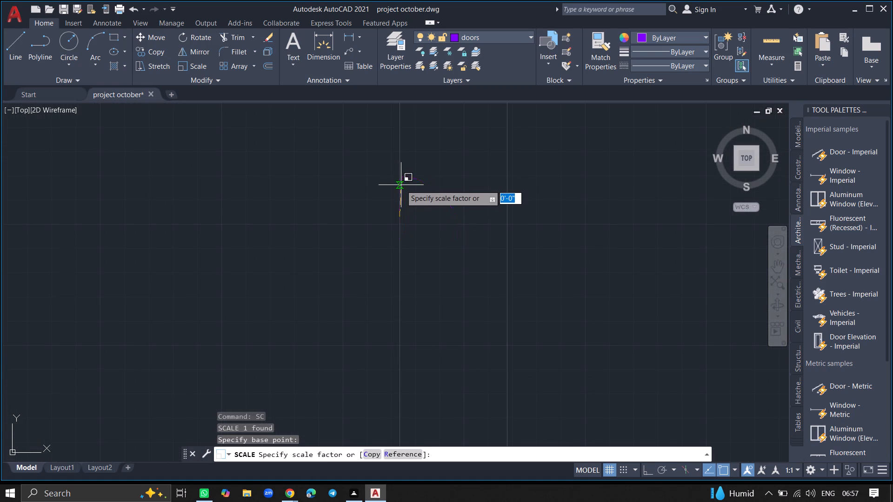
{"action": "left_click", "coordinate": [400, 194]}
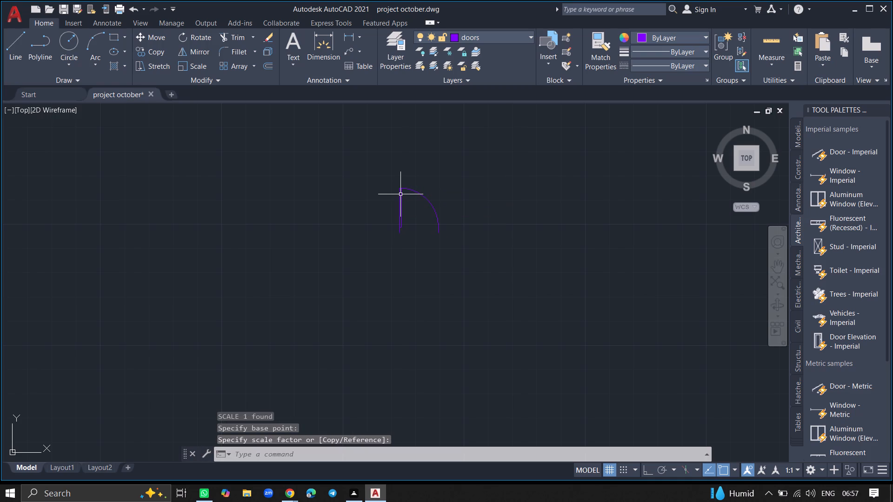
Move the small door into the lower-right room, just below its top wall and near the left partition.
{"action": "left_click", "coordinate": [402, 194]}
{"action": "key", "text": "m"}
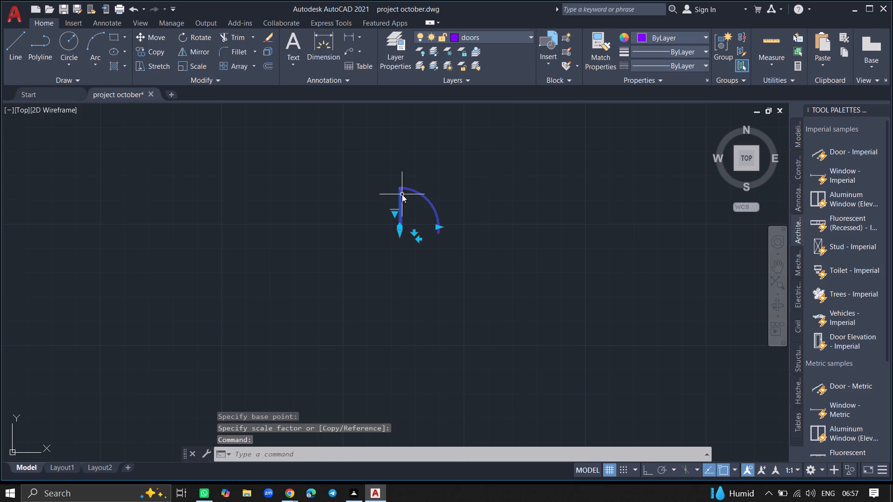
{"action": "type", "text": "ove"}
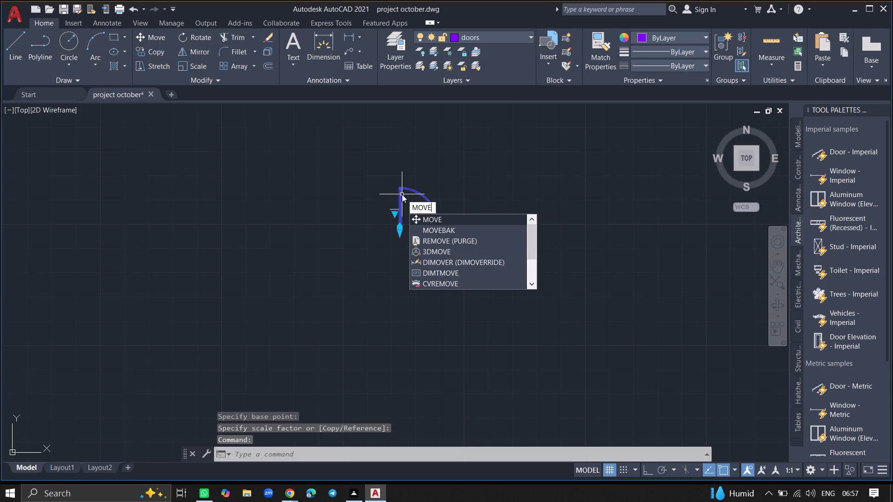
{"action": "key", "text": "Return"}
{"action": "left_click", "coordinate": [402, 194]}
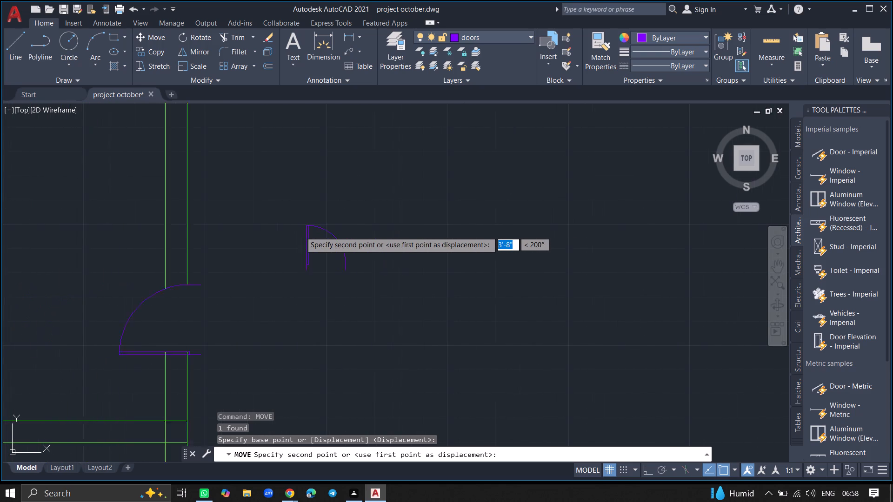
{"action": "scroll", "coordinate": [300, 231], "scroll_direction": "down", "scroll_amount": 2, "text": "ctrl"}
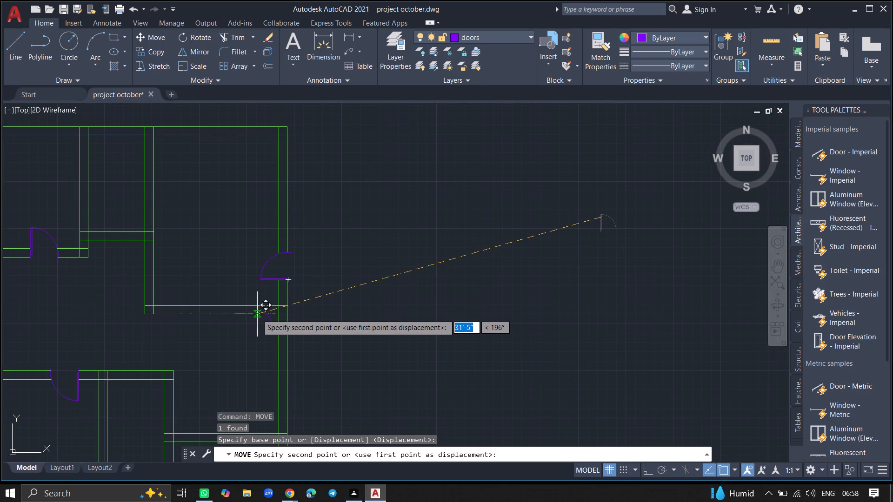
{"action": "scroll", "coordinate": [257, 314], "scroll_direction": "down", "scroll_amount": 2, "text": "ctrl"}
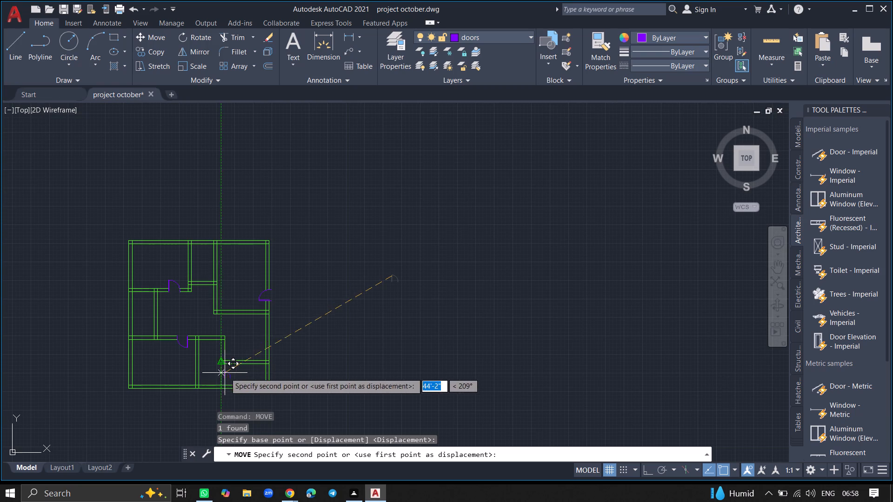
{"action": "scroll", "coordinate": [227, 373], "scroll_direction": "up", "scroll_amount": 6, "text": "ctrl"}
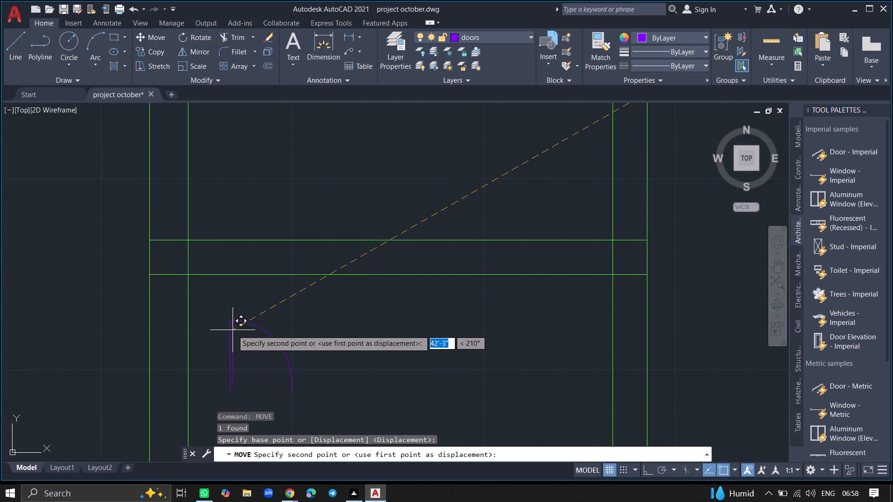
{"action": "left_click", "coordinate": [233, 330]}
Rotate the small door 180° about the geometric center of its leaf, with Ortho on.
{"action": "left_click", "coordinate": [233, 330]}
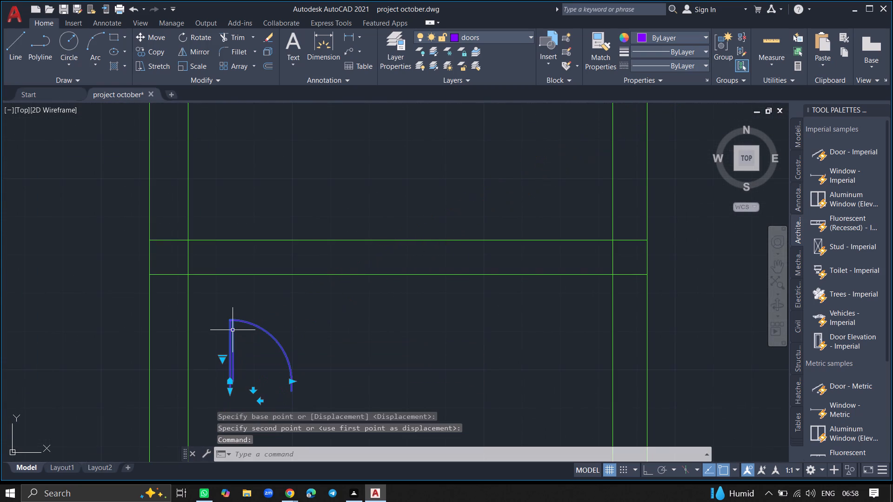
{"action": "key", "text": "r"}
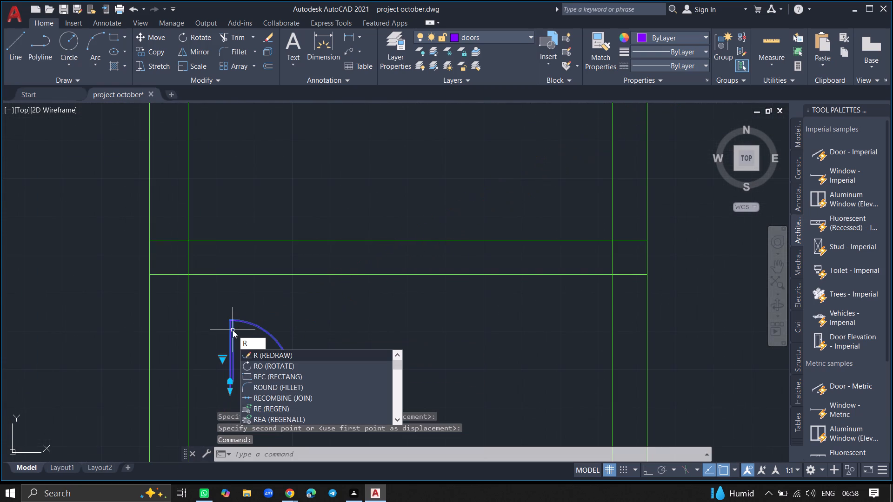
{"action": "key", "text": "o"}
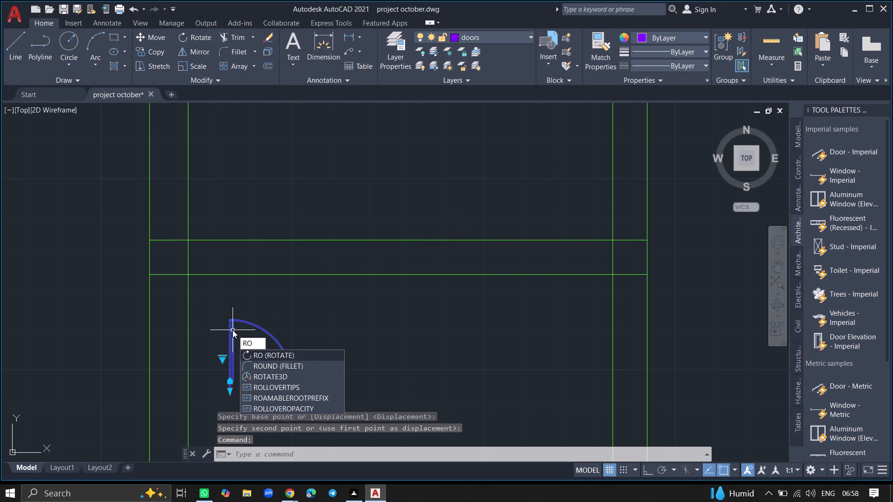
{"action": "key", "text": "Return"}
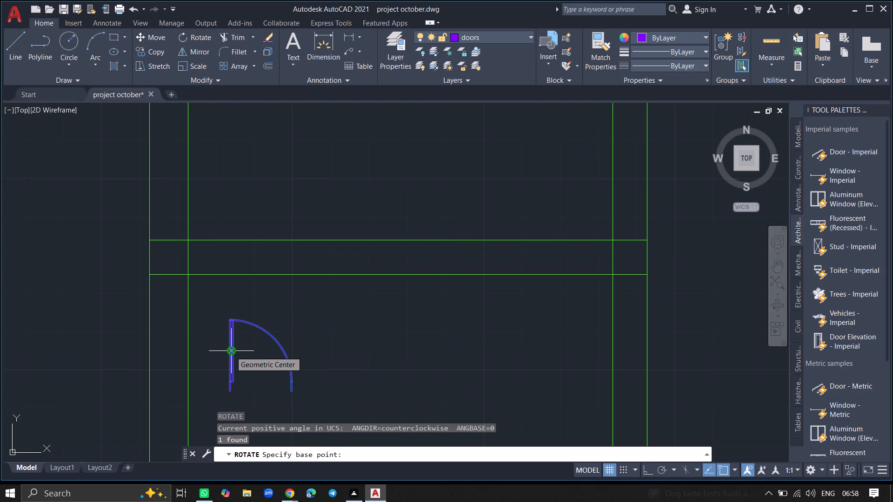
{"action": "key", "text": "F8"}
{"action": "left_click", "coordinate": [231, 351]}
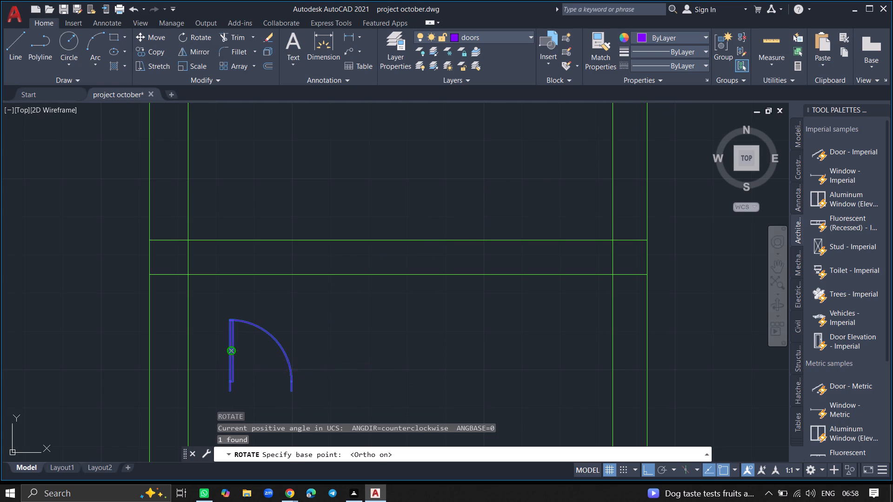
{"action": "left_click", "coordinate": [201, 338]}
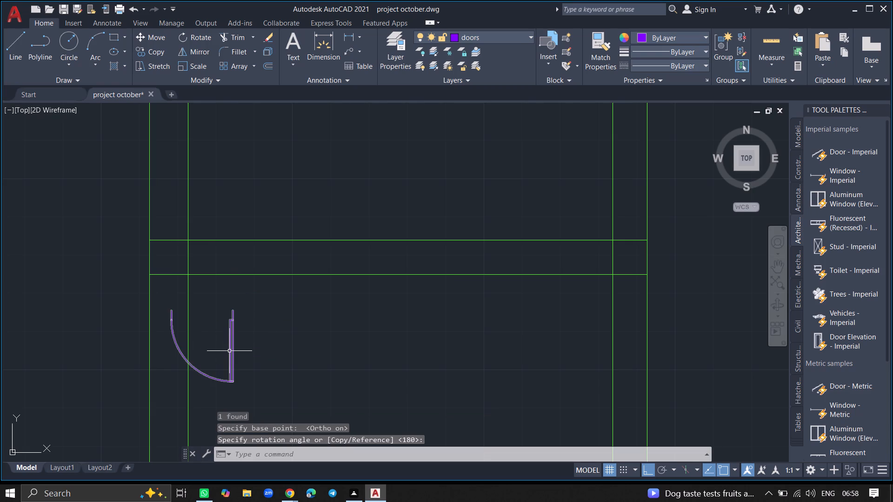
Mirror the small door across the vertical outer edge of its leaf, erasing the source object.
{"action": "left_click", "coordinate": [229, 351]}
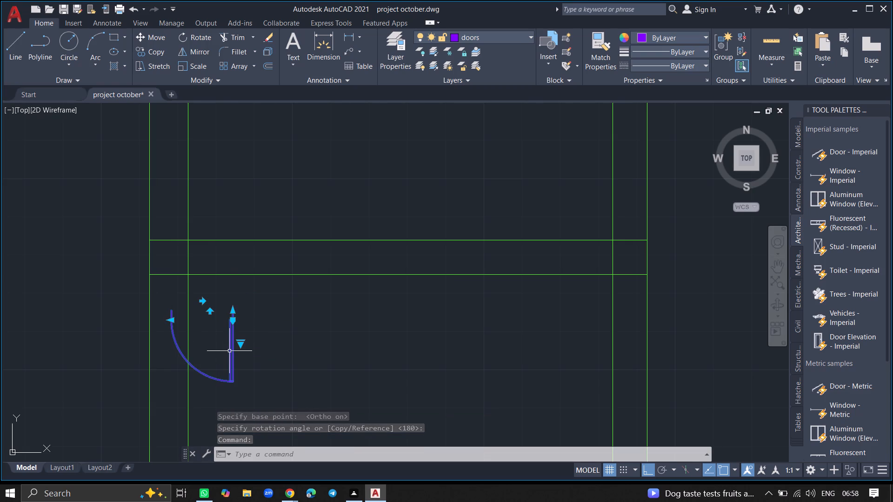
{"action": "type", "text": "mirr"}
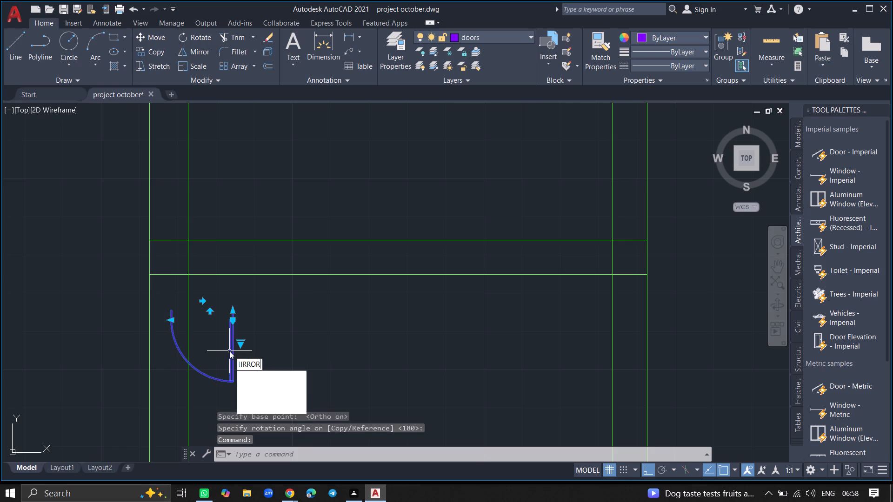
{"action": "key", "text": "Return"}
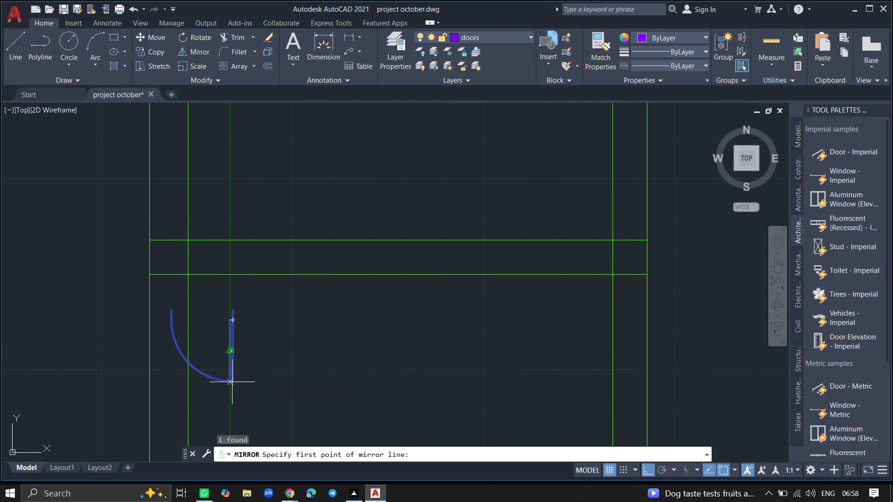
{"action": "scroll", "coordinate": [232, 384], "scroll_direction": "up", "scroll_amount": 6, "text": "ctrl"}
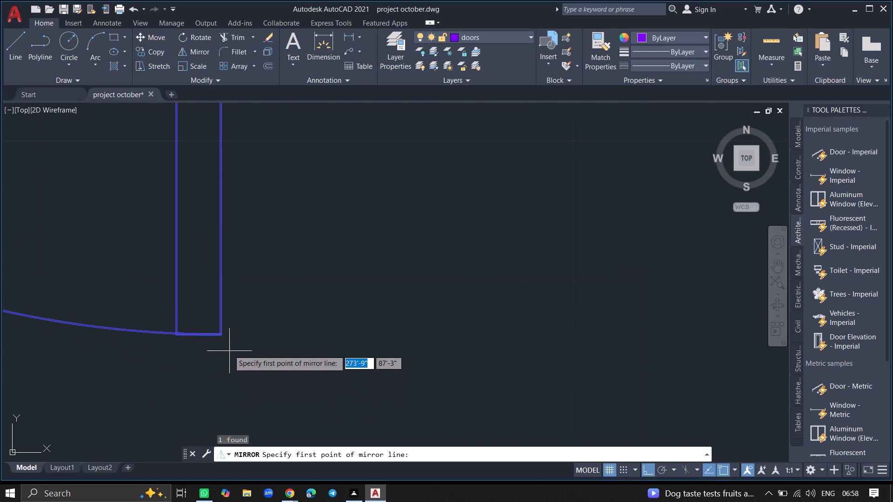
{"action": "left_click", "coordinate": [218, 335]}
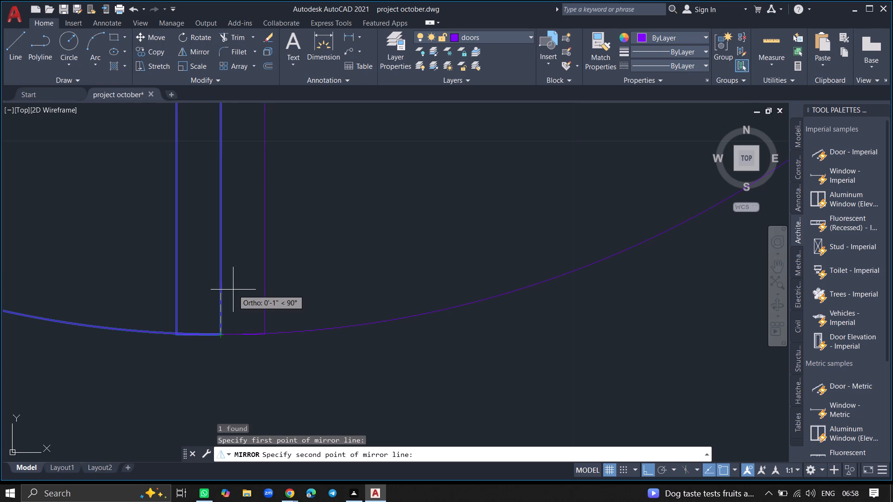
{"action": "scroll", "coordinate": [233, 290], "scroll_direction": "down", "scroll_amount": 4, "text": "ctrl"}
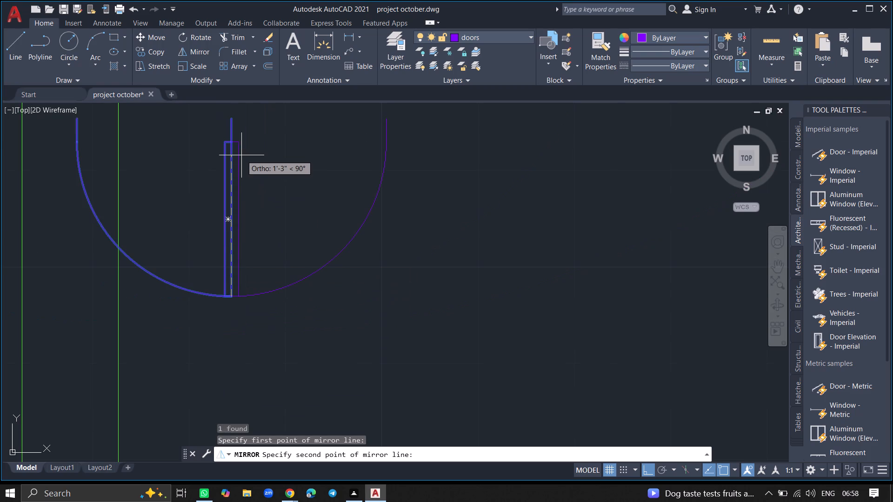
{"action": "left_click", "coordinate": [231, 124]}
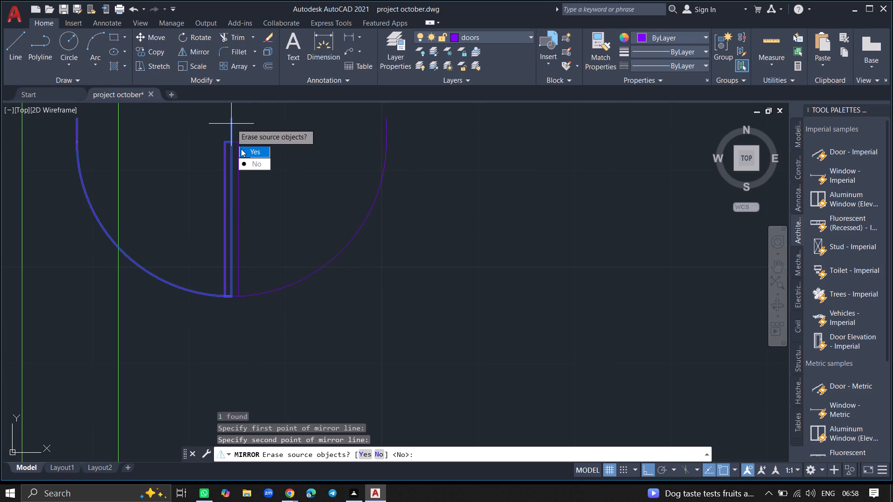
{"action": "left_click_drag", "start_coordinate": [241, 149], "coordinate": [231, 124]}
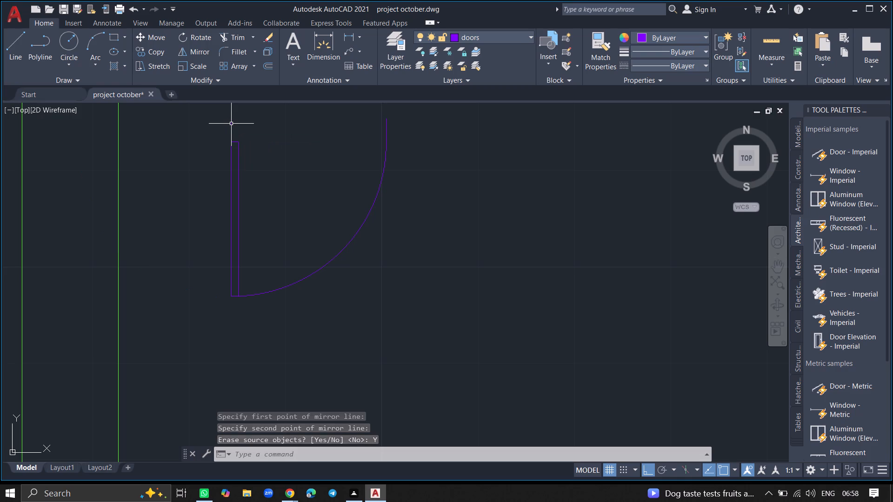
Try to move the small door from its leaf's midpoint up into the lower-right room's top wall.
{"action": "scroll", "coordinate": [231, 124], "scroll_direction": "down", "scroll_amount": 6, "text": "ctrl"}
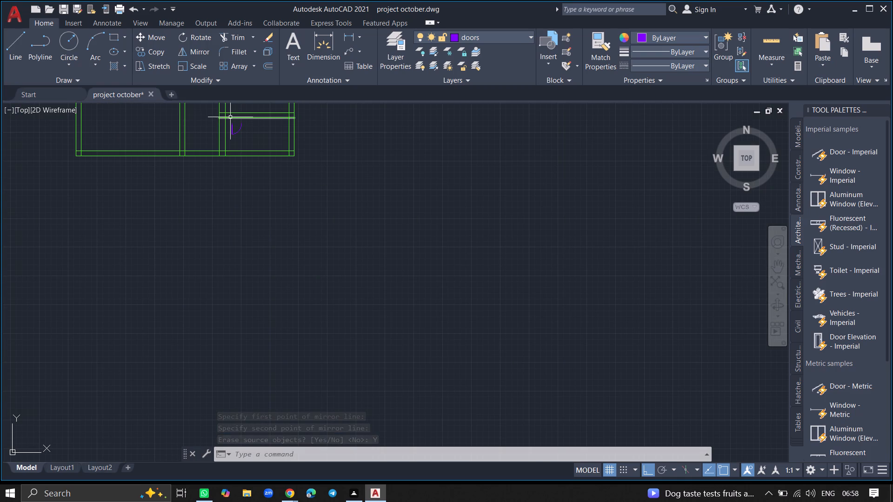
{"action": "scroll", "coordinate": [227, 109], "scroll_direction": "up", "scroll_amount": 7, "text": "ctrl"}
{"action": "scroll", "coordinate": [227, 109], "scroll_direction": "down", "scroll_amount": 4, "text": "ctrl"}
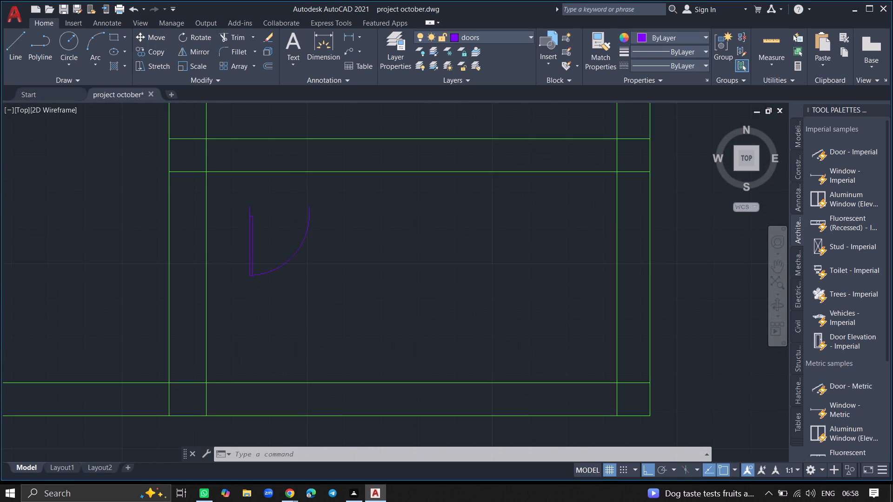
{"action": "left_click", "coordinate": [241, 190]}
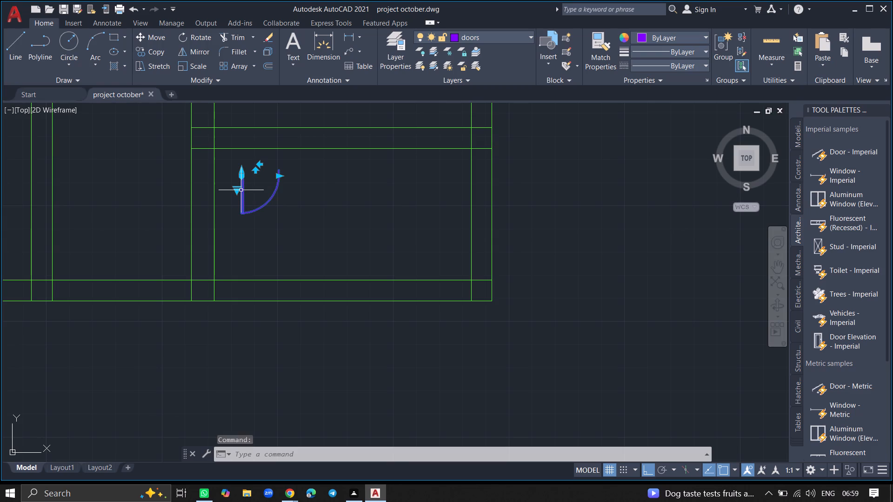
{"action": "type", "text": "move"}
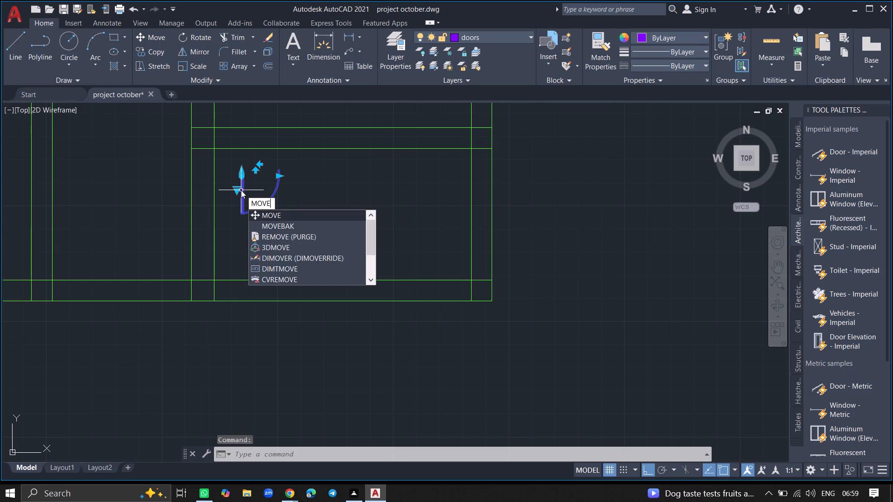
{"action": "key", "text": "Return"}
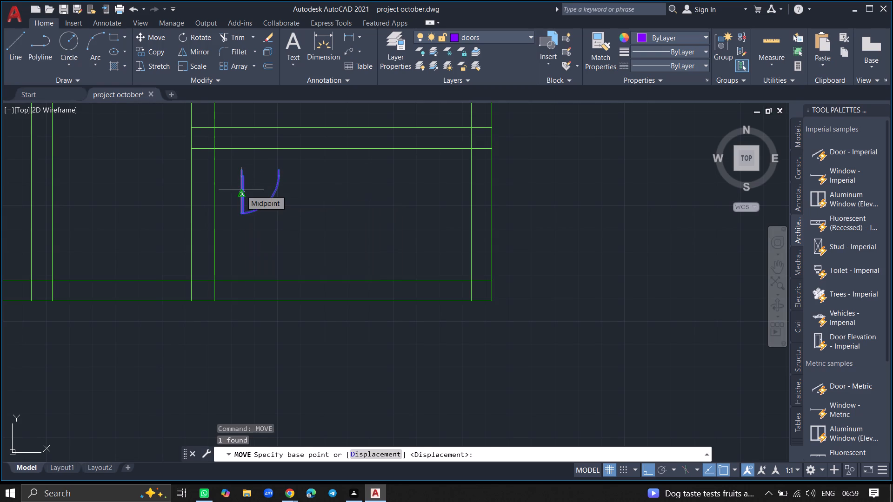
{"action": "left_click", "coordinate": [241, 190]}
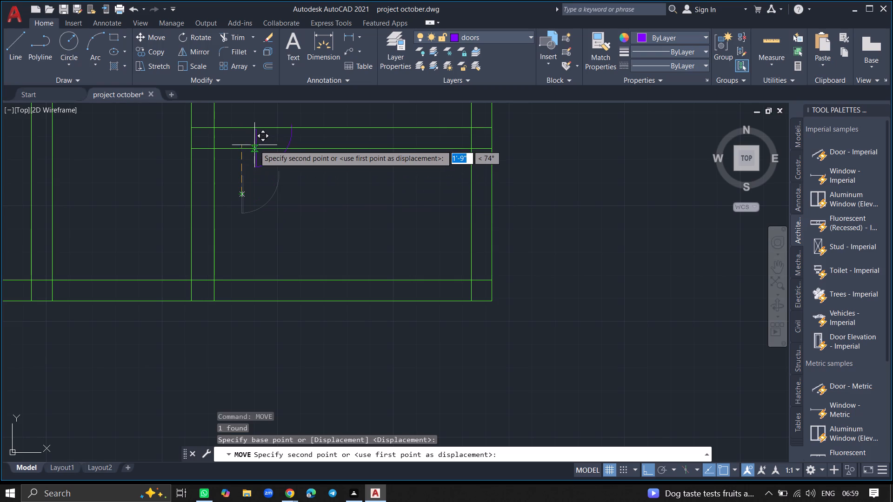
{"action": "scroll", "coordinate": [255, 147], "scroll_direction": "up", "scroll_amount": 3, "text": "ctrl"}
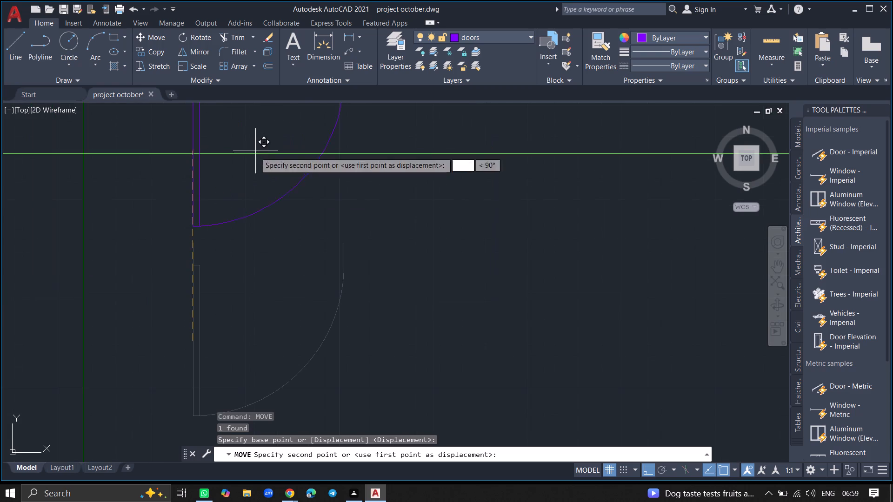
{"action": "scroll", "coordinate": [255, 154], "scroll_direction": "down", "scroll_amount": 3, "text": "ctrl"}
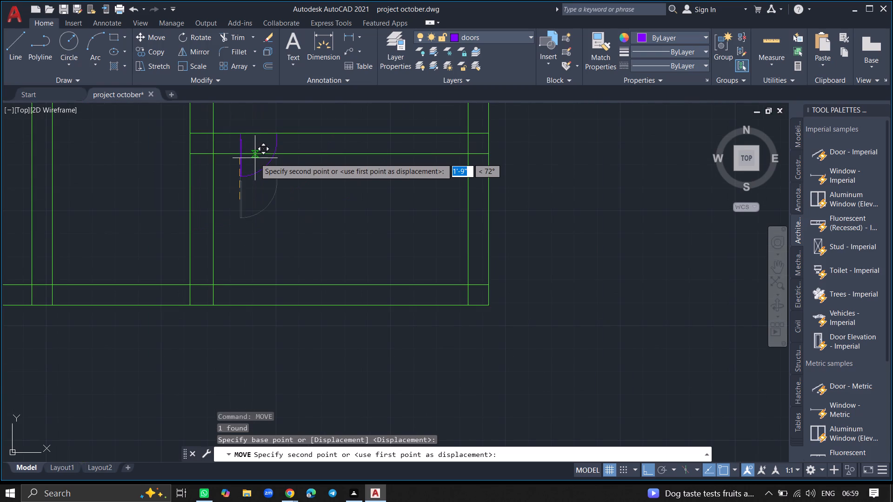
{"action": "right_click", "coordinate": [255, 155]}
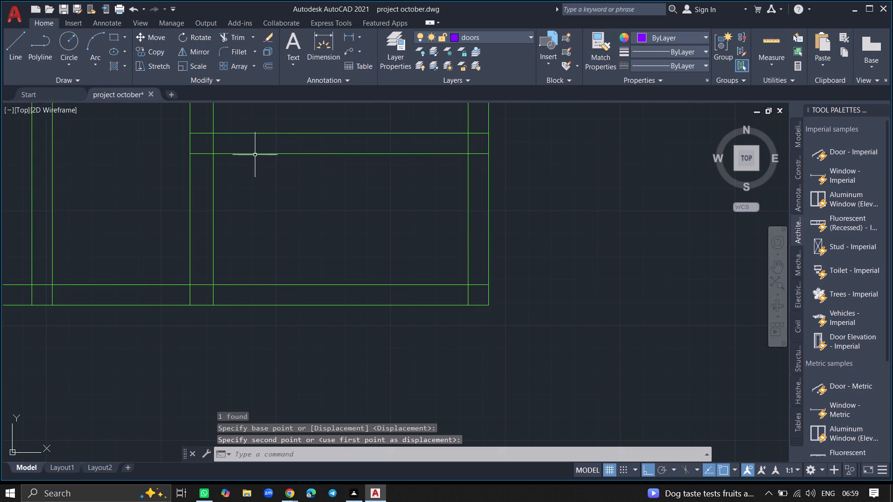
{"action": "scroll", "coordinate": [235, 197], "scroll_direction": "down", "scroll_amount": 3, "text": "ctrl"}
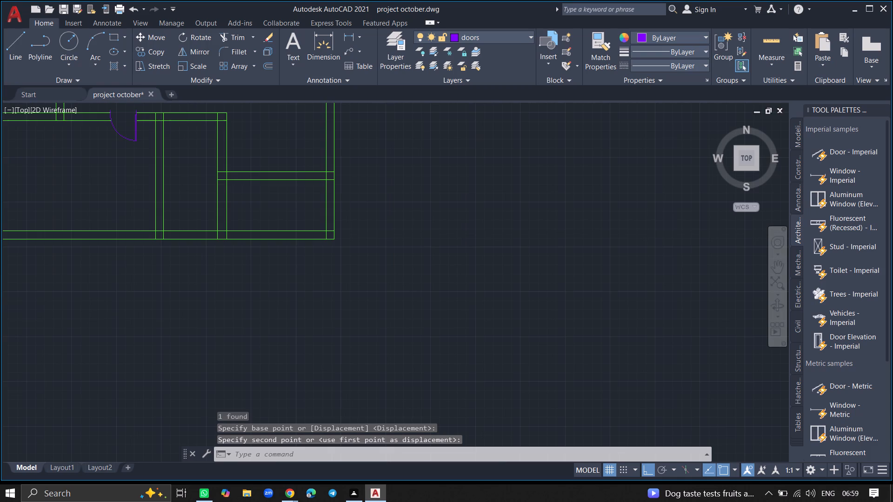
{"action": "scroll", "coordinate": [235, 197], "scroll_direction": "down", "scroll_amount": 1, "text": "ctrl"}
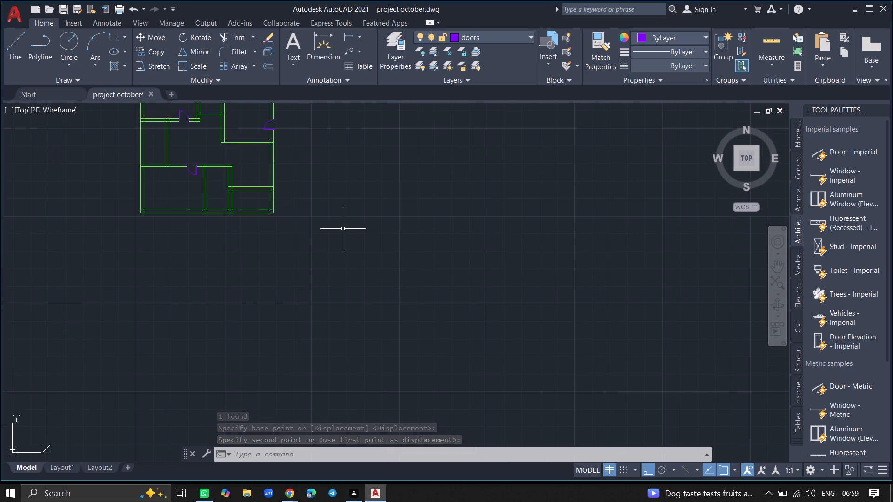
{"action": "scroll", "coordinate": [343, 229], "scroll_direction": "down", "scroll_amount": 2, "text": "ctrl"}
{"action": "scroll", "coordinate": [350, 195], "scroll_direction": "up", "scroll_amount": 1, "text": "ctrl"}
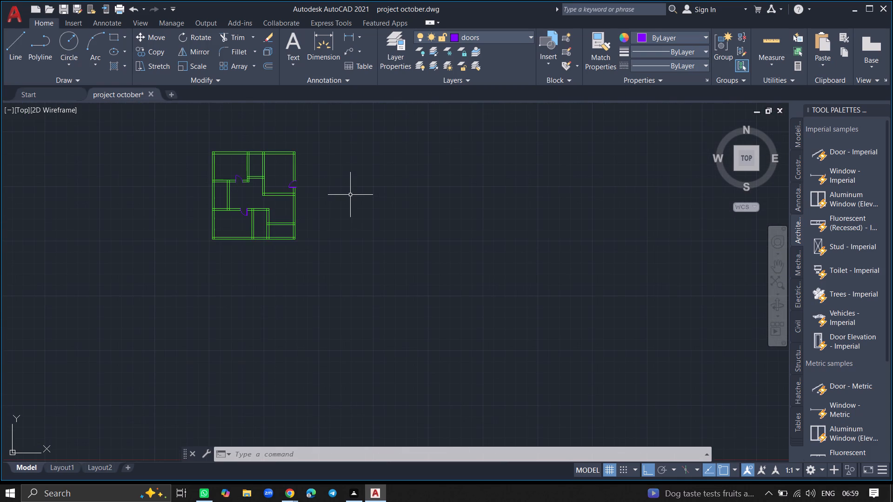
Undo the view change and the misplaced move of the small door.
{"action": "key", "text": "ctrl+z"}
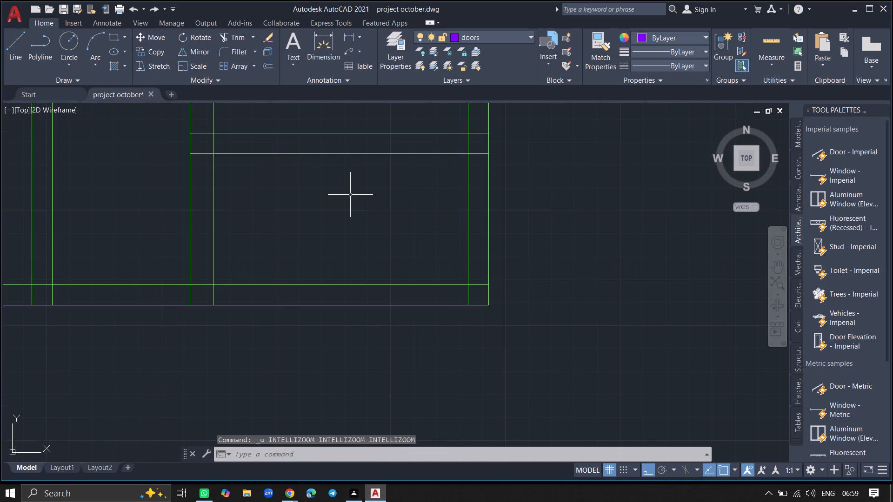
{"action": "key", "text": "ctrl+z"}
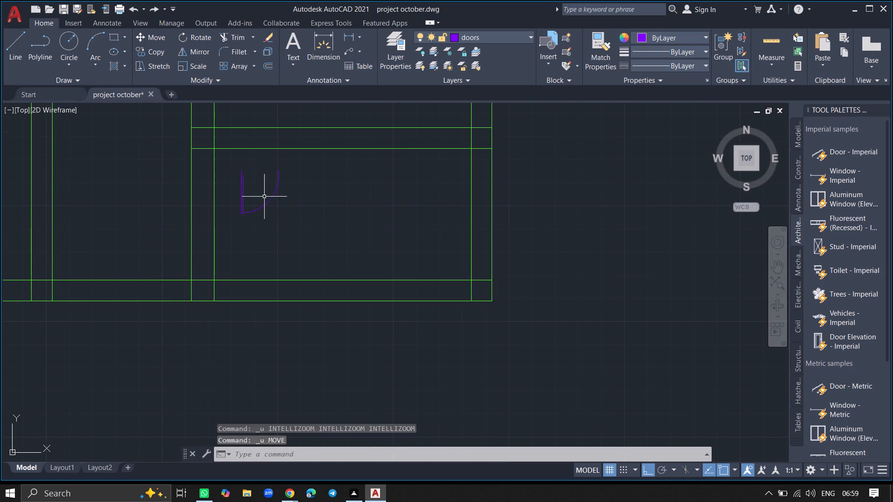
Move the small door straight up about 1'-8" from its leaf's midpoint, into the lower-right room's top wall.
{"action": "left_click", "coordinate": [243, 198]}
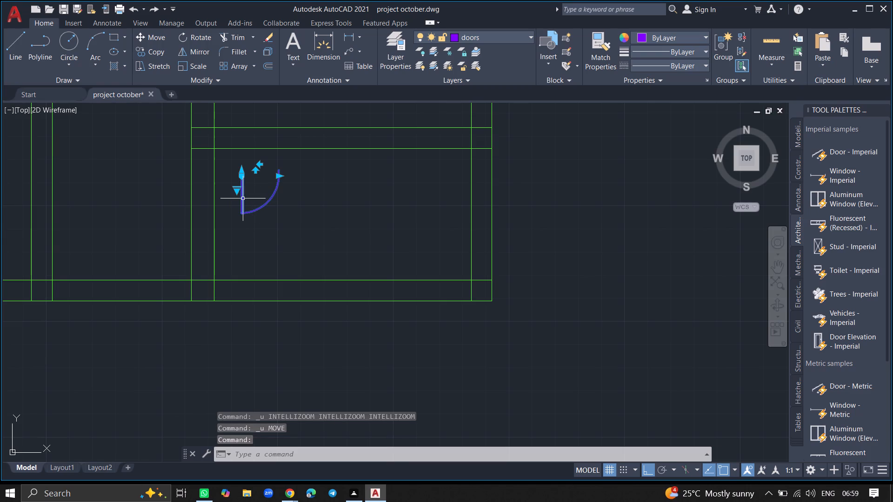
{"action": "type", "text": "mo"}
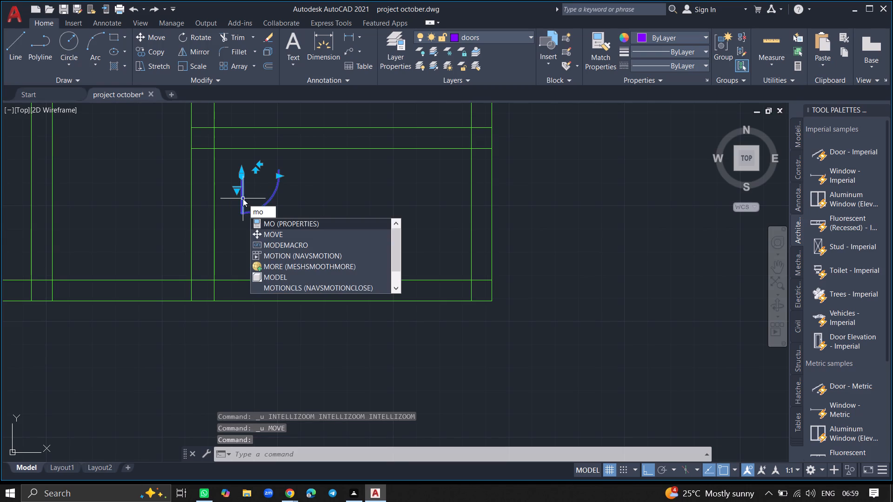
{"action": "type", "text": "ve"}
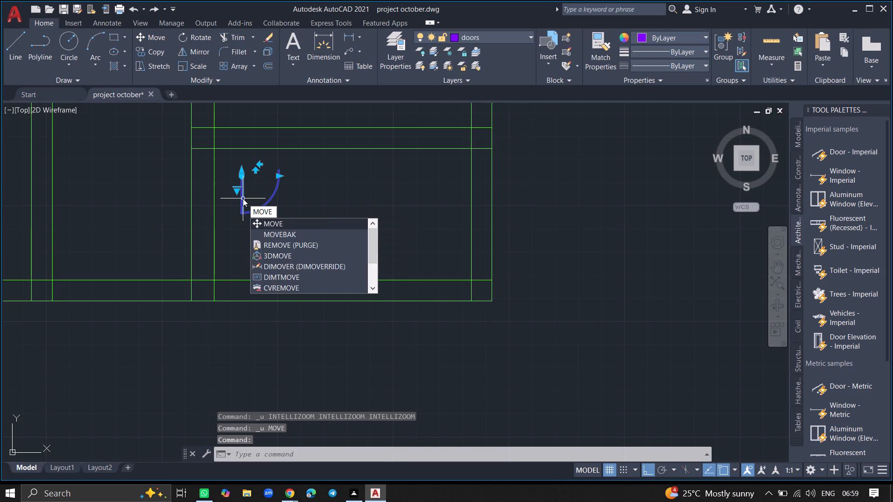
{"action": "key", "text": "Return"}
{"action": "left_click", "coordinate": [243, 198]}
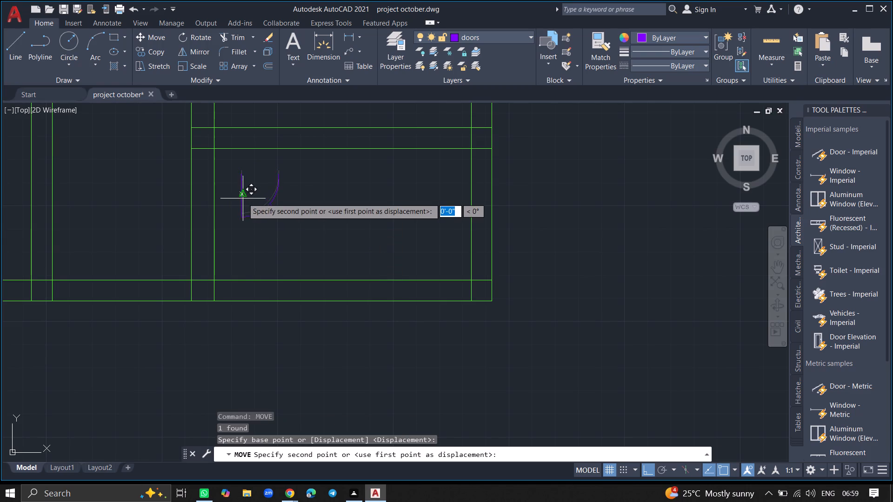
{"action": "left_click", "coordinate": [246, 148]}
Trim both wall lines across the small door's opening, including the short piece left inside the door leaf.
{"action": "scroll", "coordinate": [251, 123], "scroll_direction": "up", "scroll_amount": 2, "text": "ctrl"}
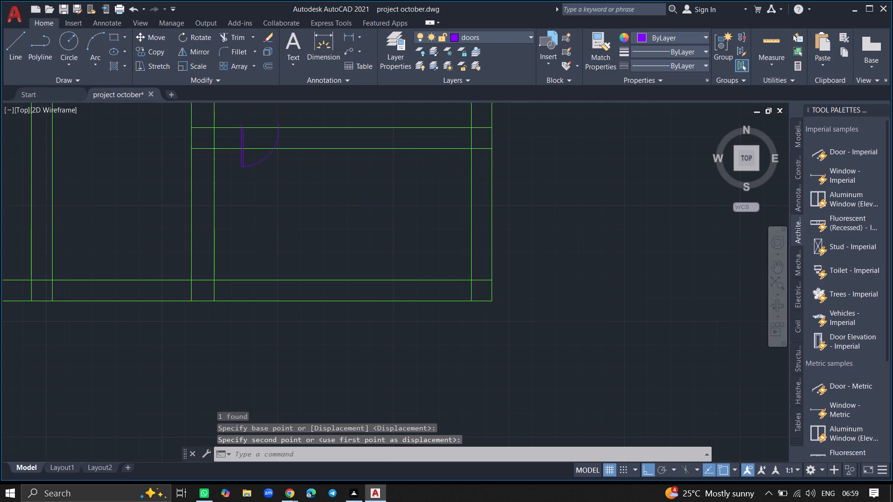
{"action": "scroll", "coordinate": [251, 123], "scroll_direction": "up", "scroll_amount": 3, "text": "ctrl"}
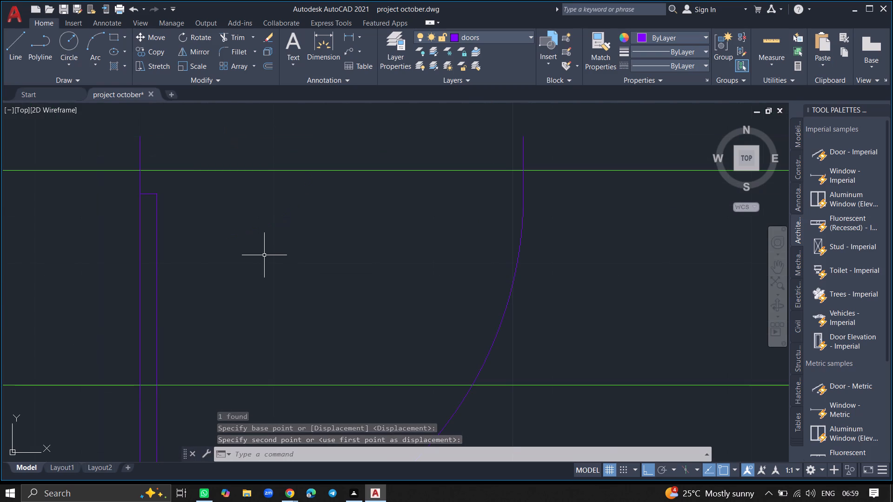
{"action": "type", "text": "tr"}
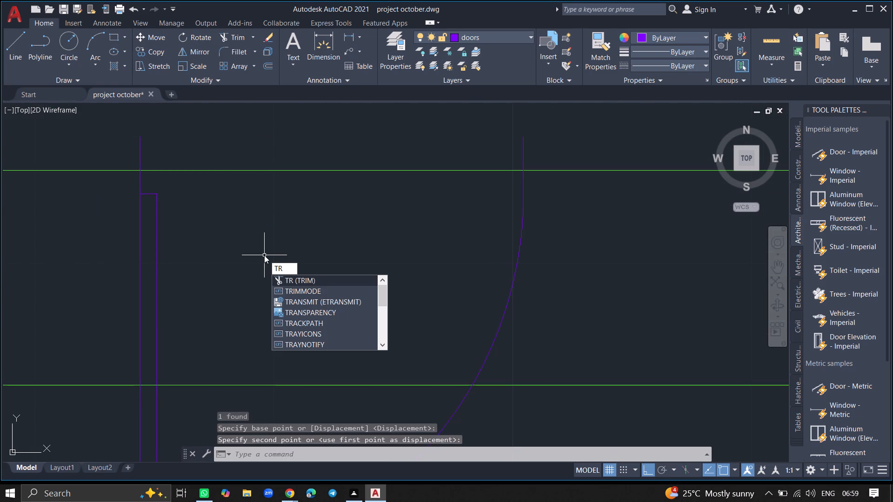
{"action": "key", "text": "i"}
{"action": "key", "text": "m"}
{"action": "key", "text": "Return"}
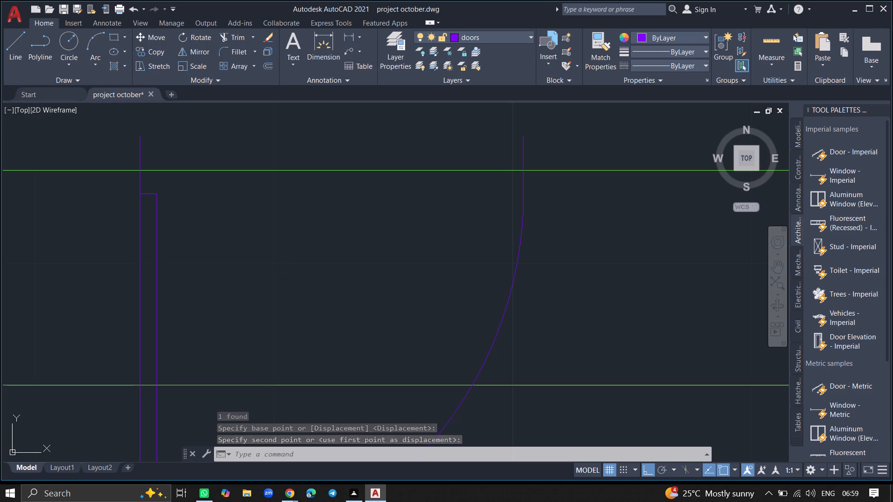
{"action": "left_click", "coordinate": [264, 171]}
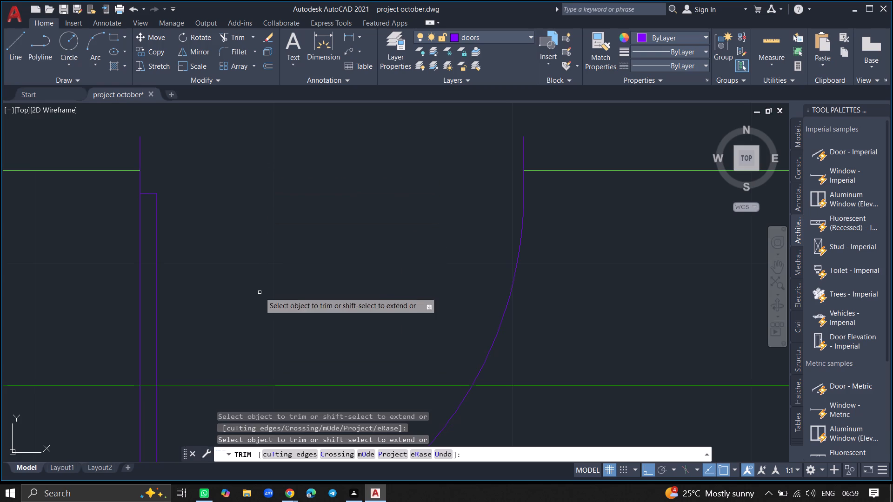
{"action": "left_click", "coordinate": [266, 387]}
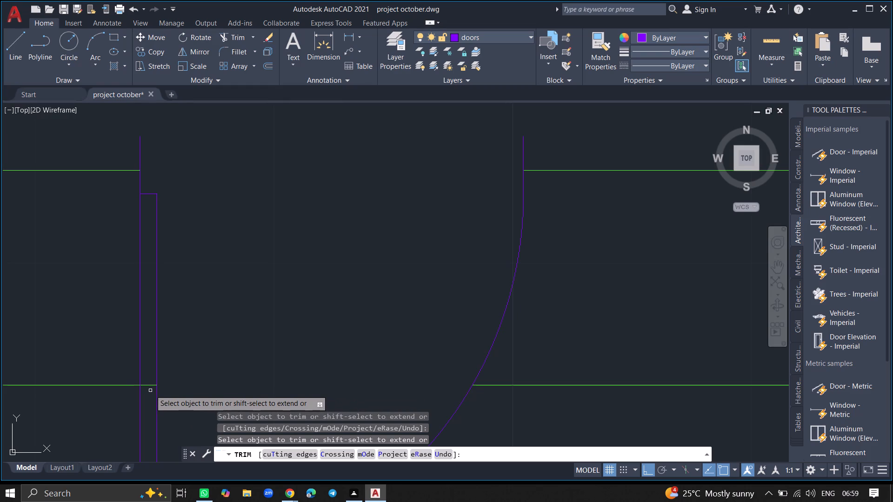
{"action": "left_click", "coordinate": [150, 386]}
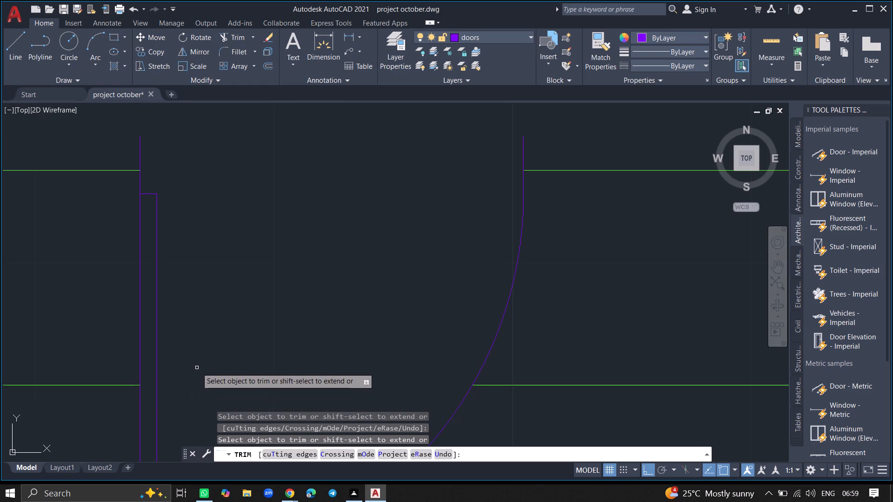
{"action": "key", "text": "Return"}
Copy the small door horizontally into the lower-left room, just left of its right-hand partition and below the larger door.
{"action": "scroll", "coordinate": [197, 368], "scroll_direction": "down", "scroll_amount": 4, "text": "ctrl"}
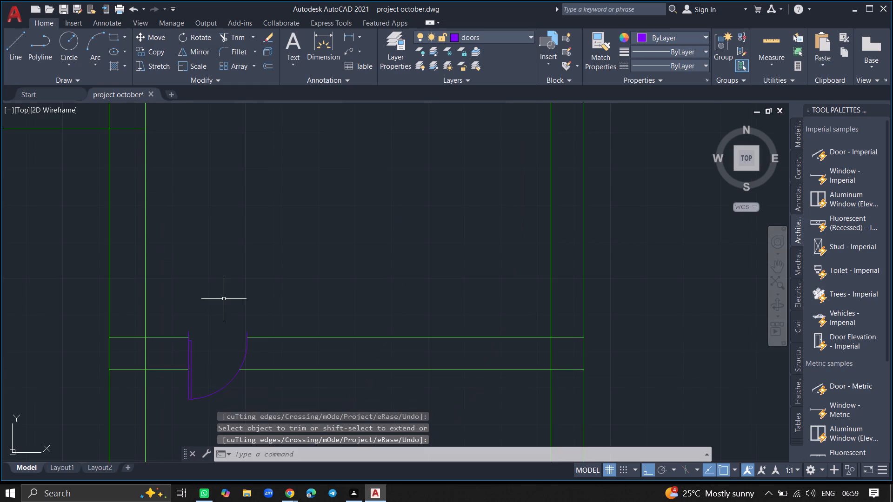
{"action": "scroll", "coordinate": [224, 299], "scroll_direction": "down", "scroll_amount": 4, "text": "ctrl"}
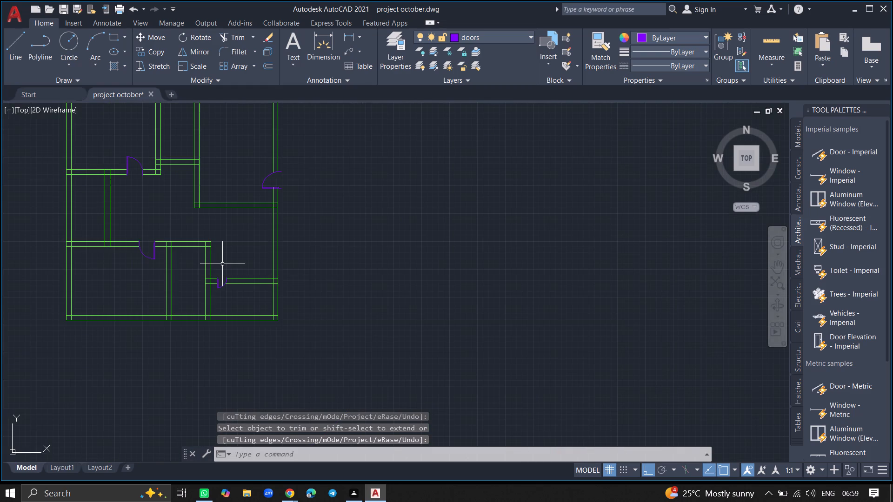
{"action": "scroll", "coordinate": [213, 282], "scroll_direction": "up", "scroll_amount": 4, "text": "ctrl"}
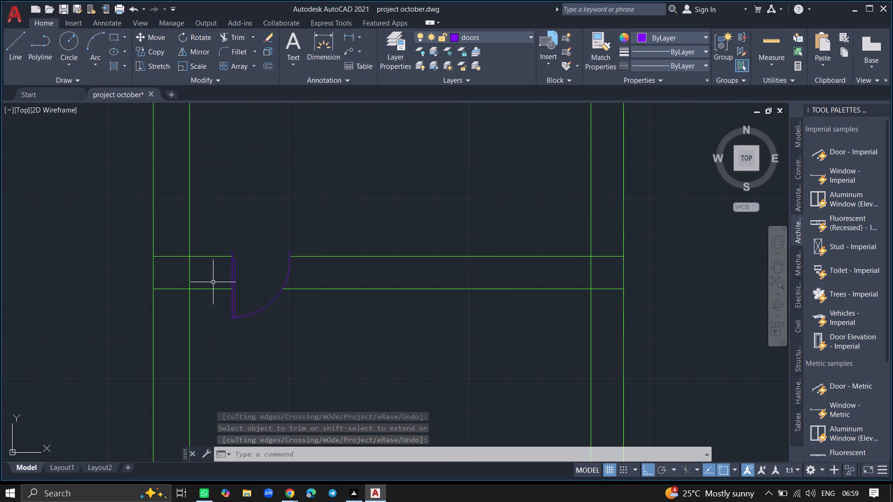
{"action": "left_click", "coordinate": [233, 282]}
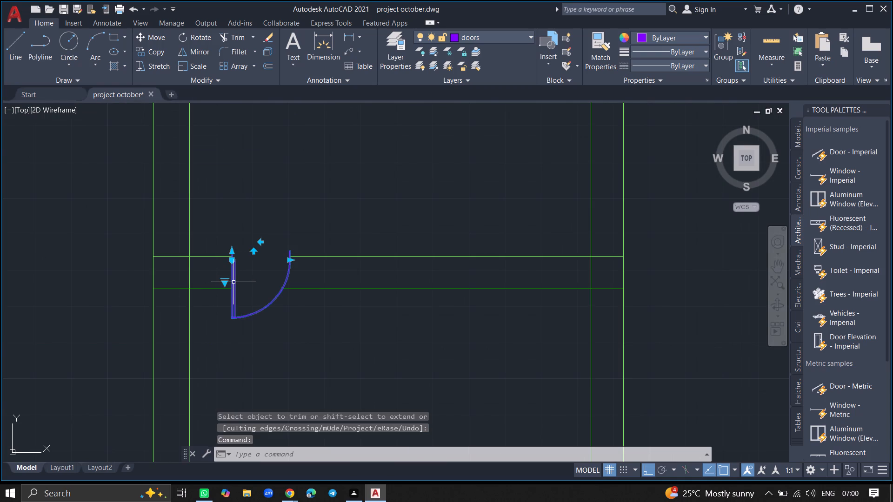
{"action": "key", "text": "m"}
{"action": "key", "text": "BackSpace"}
{"action": "type", "text": "copy"}
{"action": "key", "text": "Return"}
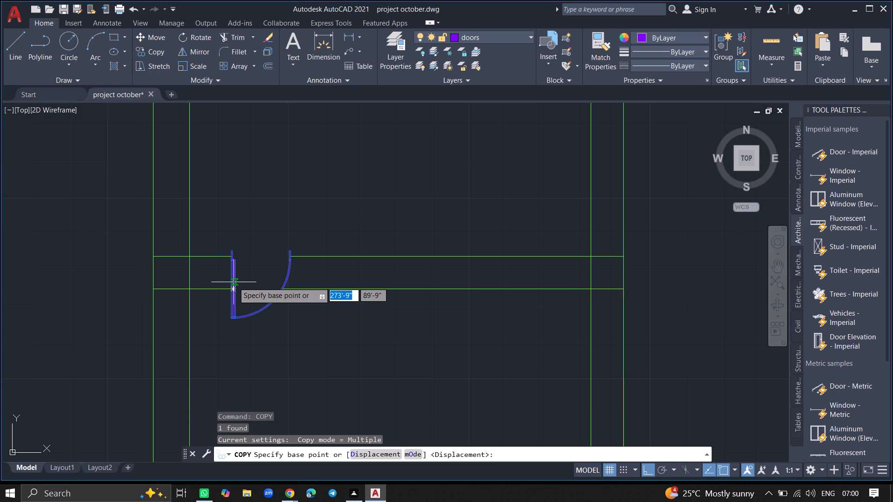
{"action": "left_click", "coordinate": [233, 282]}
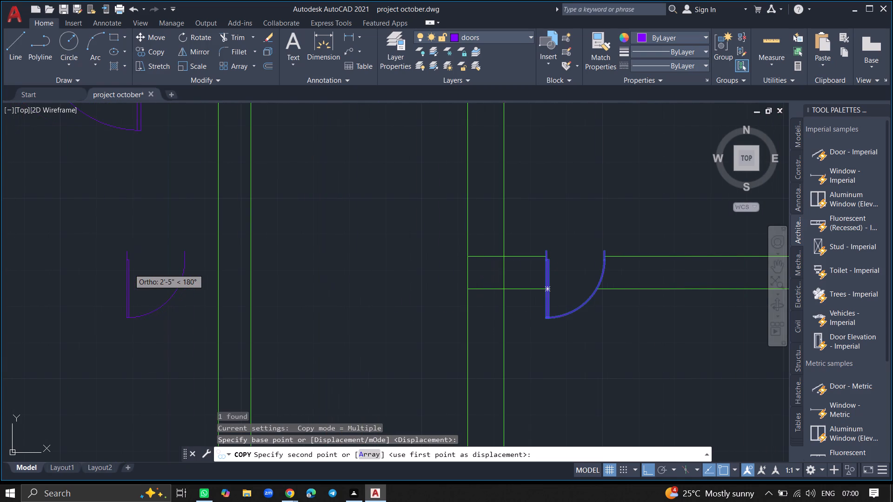
{"action": "left_click", "coordinate": [129, 269]}
{"action": "key", "text": "Escape"}
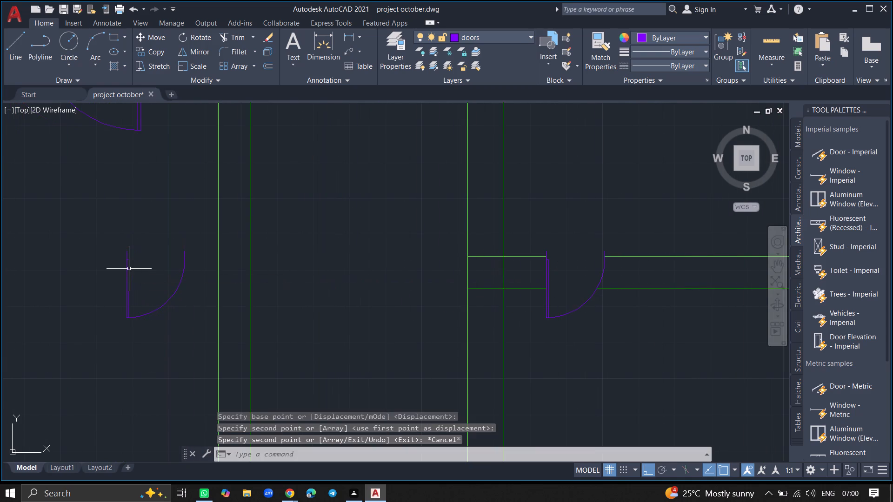
Rotate the copied small door in the lower-left room 90° counterclockwise about its leaf's midpoint.
{"action": "left_click", "coordinate": [129, 269]}
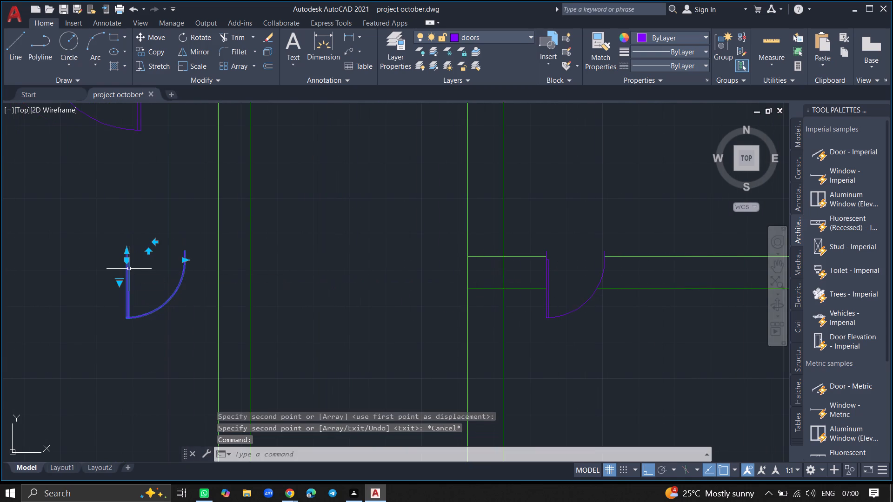
{"action": "type", "text": "rotate"}
{"action": "key", "text": "Return"}
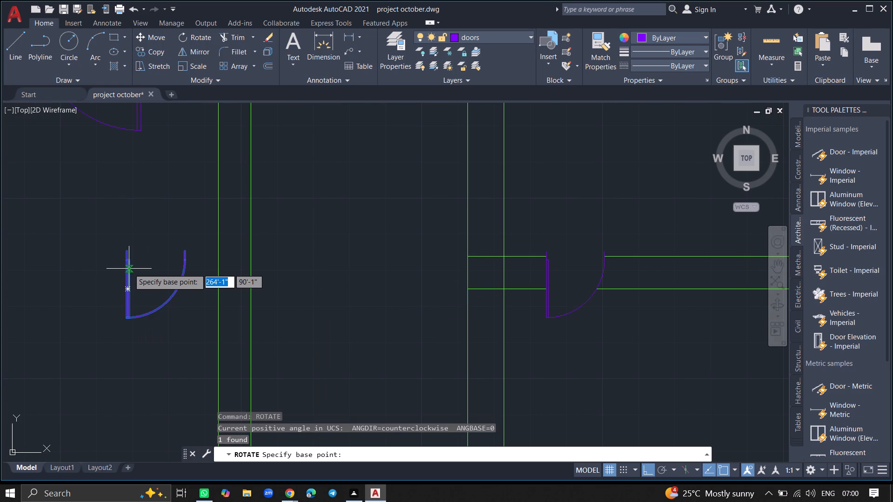
{"action": "left_click", "coordinate": [125, 289]}
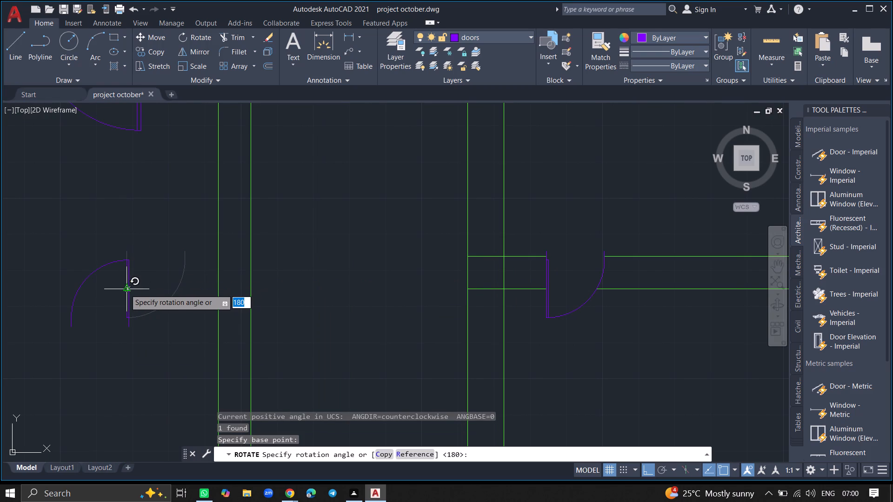
{"action": "left_click", "coordinate": [124, 245]}
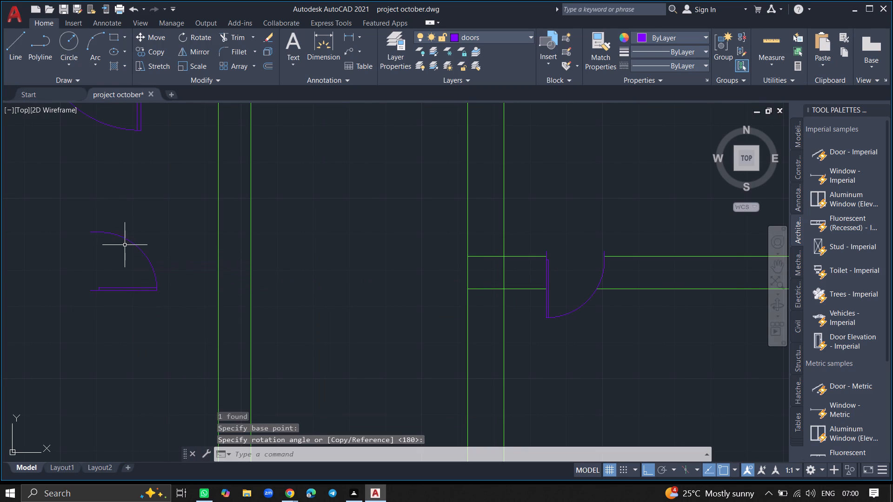
Move the rotated small door horizontally about 2'-11" into the lower-left room's right-hand partition wall.
{"action": "left_click", "coordinate": [128, 242]}
{"action": "type", "text": "move"}
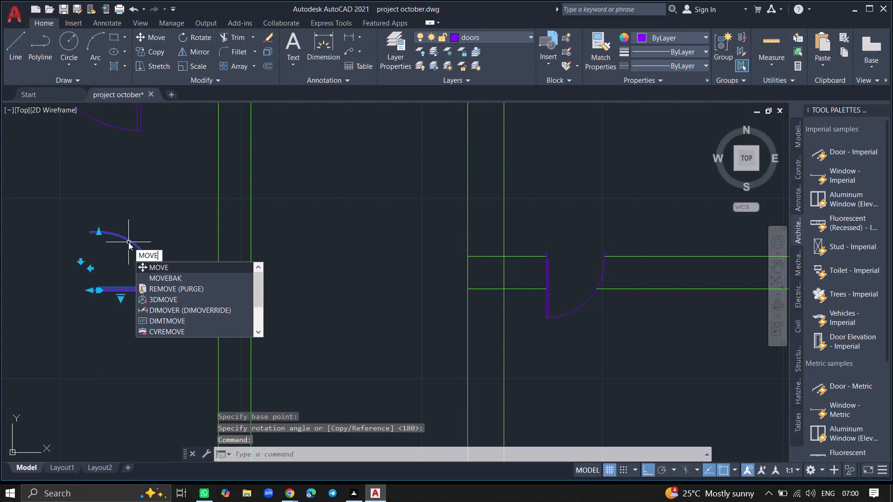
{"action": "key", "text": "Return"}
{"action": "left_click", "coordinate": [128, 242]}
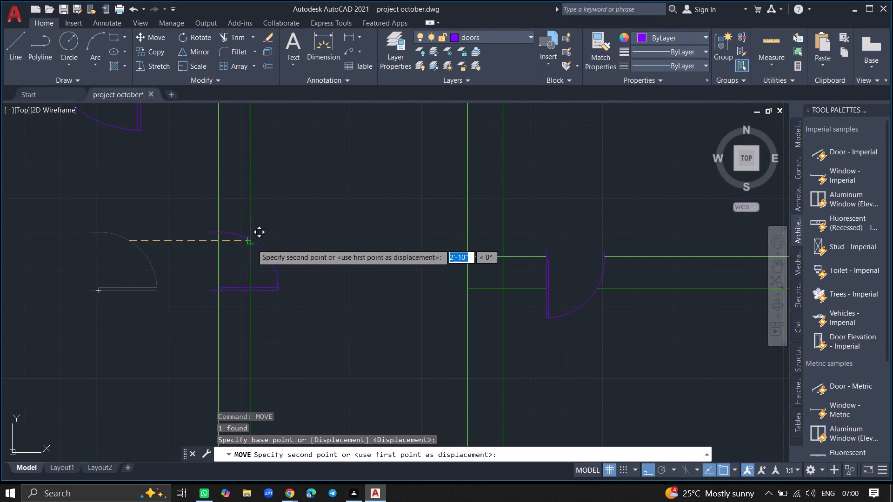
{"action": "scroll", "coordinate": [252, 244], "scroll_direction": "up", "scroll_amount": 3, "text": "ctrl"}
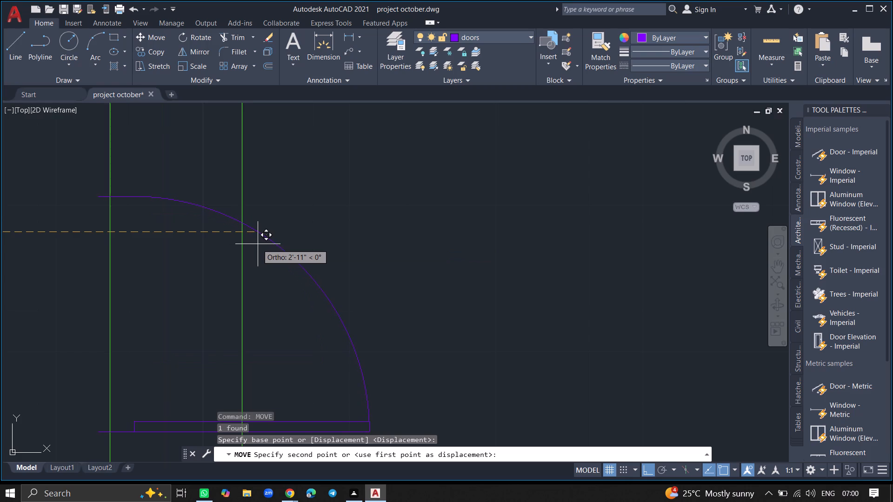
{"action": "left_click", "coordinate": [259, 244]}
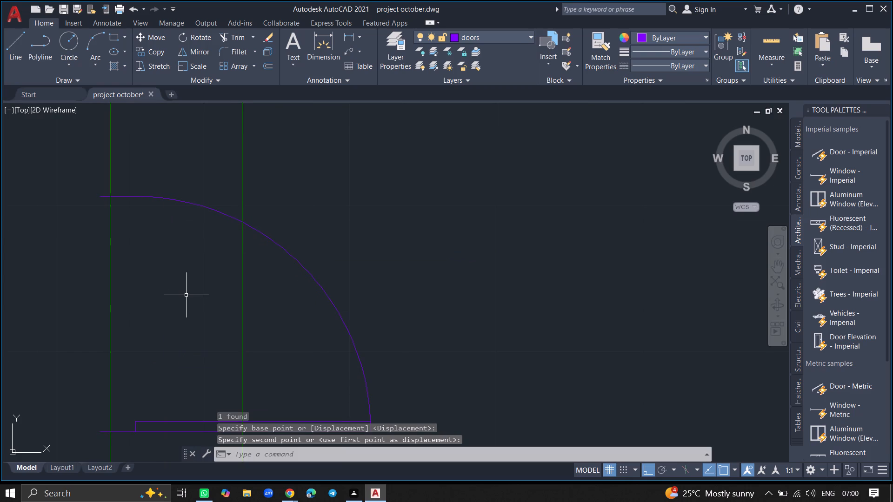
Trim both partition wall lines across the rotated small door's opening.
{"action": "type", "text": "trim"}
{"action": "key", "text": "Return"}
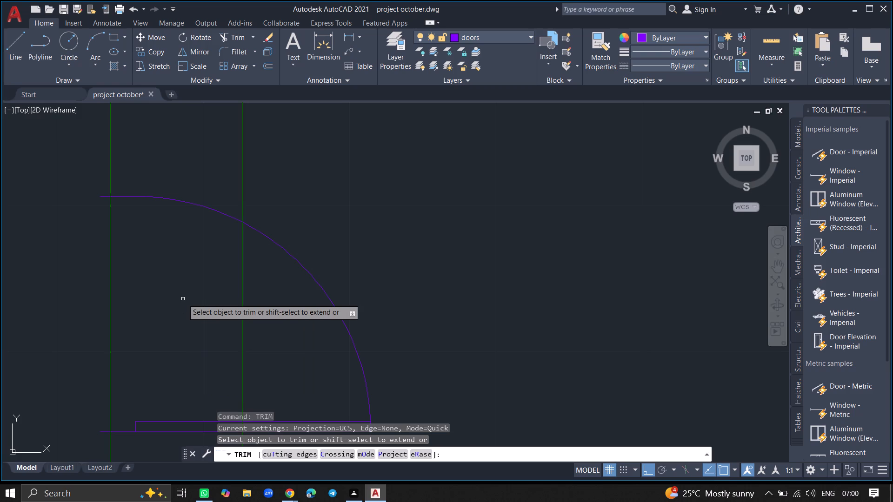
{"action": "left_click", "coordinate": [242, 305]}
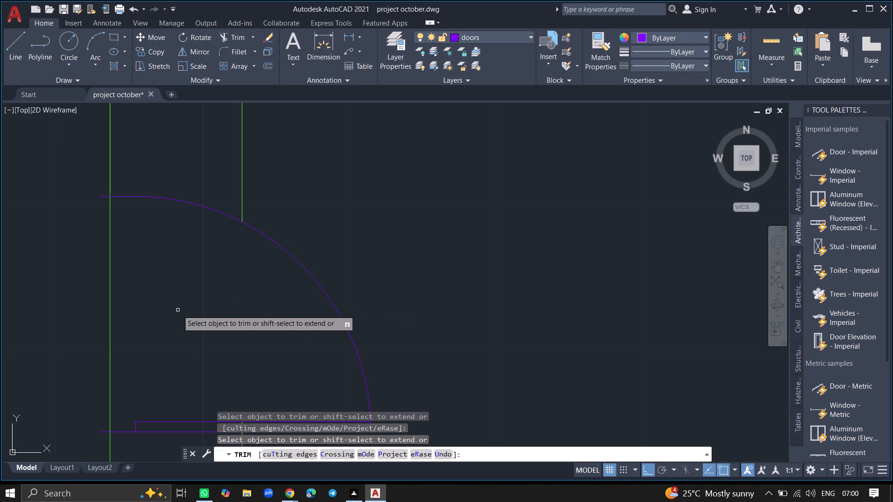
{"action": "left_click", "coordinate": [108, 317]}
{"action": "key", "text": "Return"}
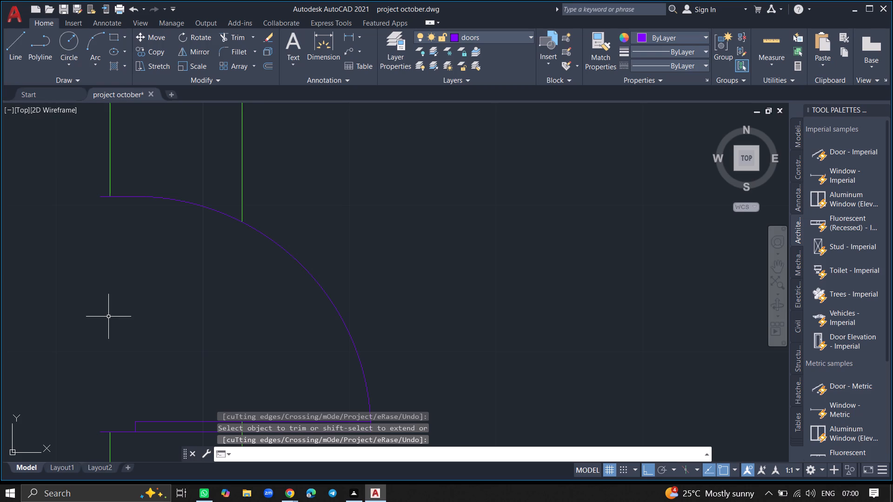
Save the drawing with the whole floor plan in view.
{"action": "scroll", "coordinate": [108, 317], "scroll_direction": "down", "scroll_amount": 6, "text": "ctrl"}
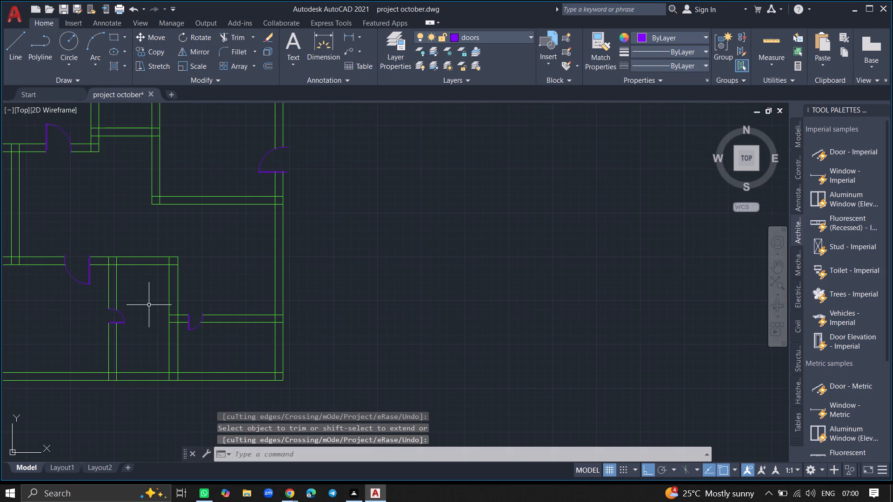
{"action": "scroll", "coordinate": [149, 305], "scroll_direction": "up", "scroll_amount": 2, "text": "ctrl"}
{"action": "scroll", "coordinate": [149, 305], "scroll_direction": "down", "scroll_amount": 2, "text": "ctrl"}
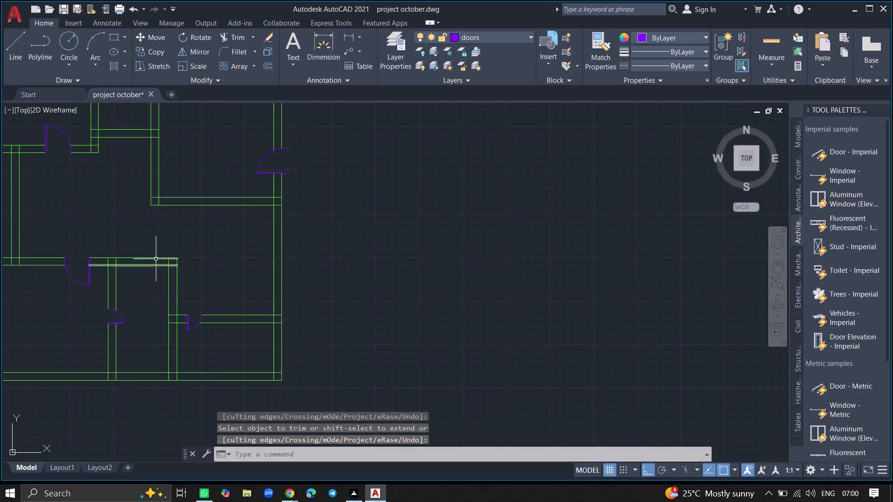
{"action": "scroll", "coordinate": [157, 239], "scroll_direction": "down", "scroll_amount": 1, "text": "ctrl"}
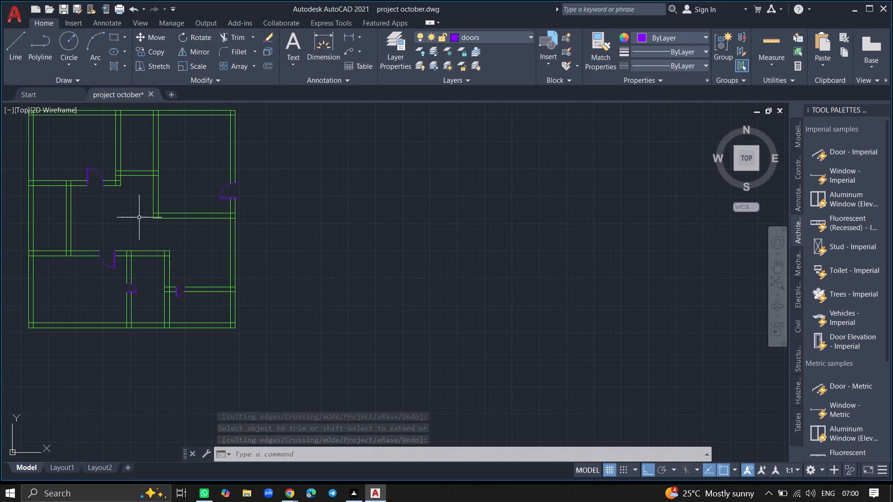
{"action": "scroll", "coordinate": [139, 218], "scroll_direction": "down", "scroll_amount": 1, "text": "ctrl"}
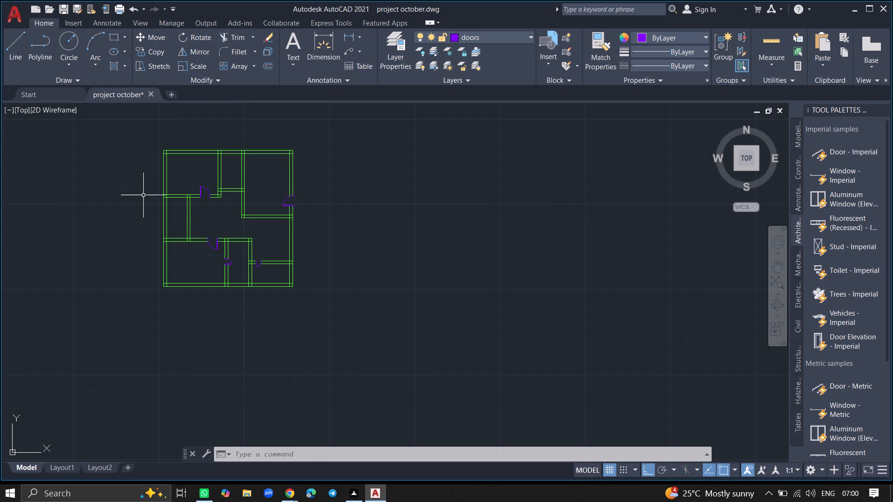
{"action": "key", "text": "ctrl+s"}
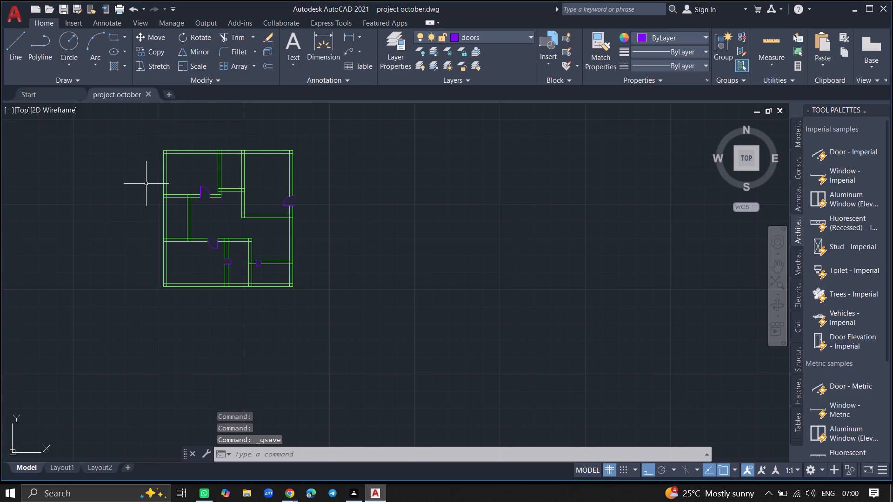
{"action": "key", "text": "ctrl+s"}
Make windows the current layer.
{"action": "left_click", "coordinate": [394, 68]}
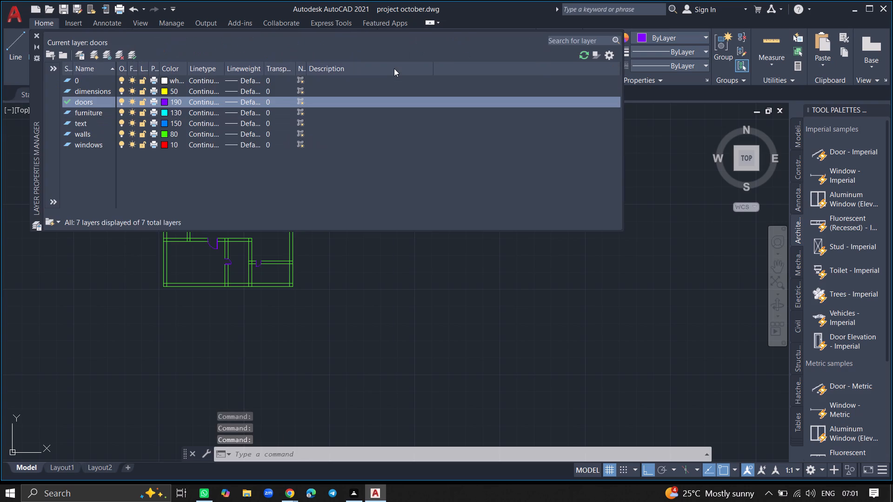
{"action": "double_click", "coordinate": [67, 141]}
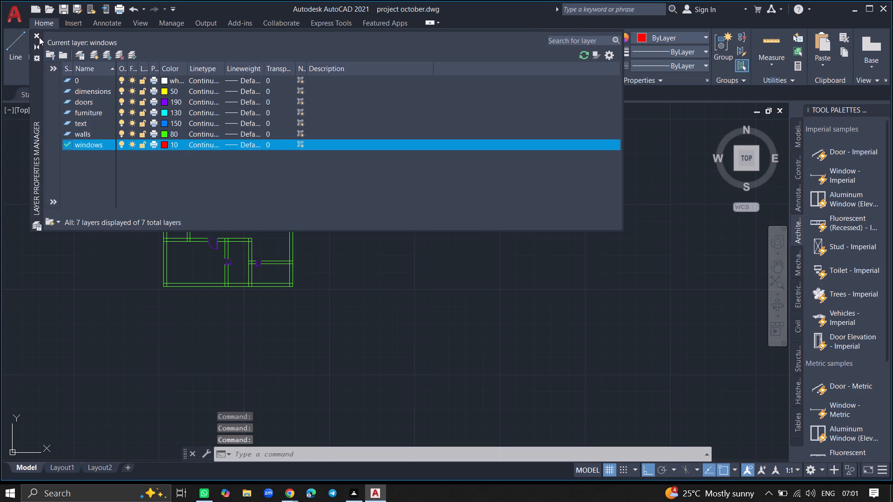
{"action": "left_click", "coordinate": [37, 34]}
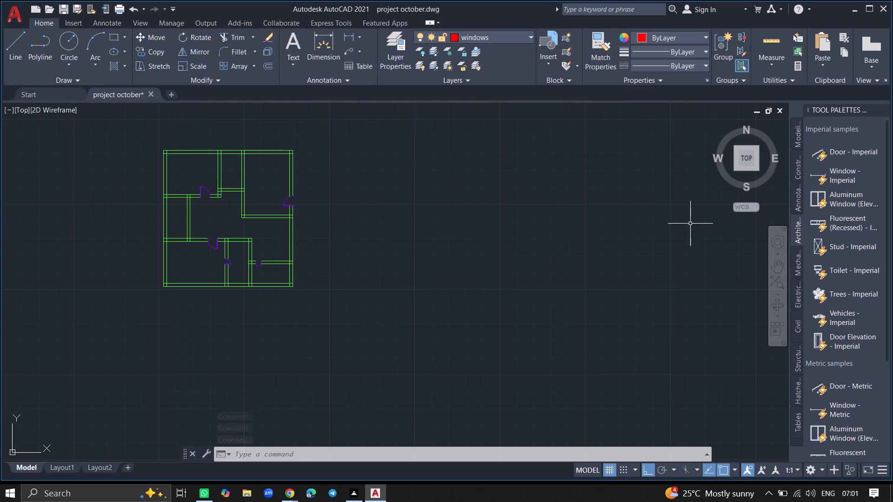
Insert a Window - Imperial block in the empty space below the floor plan.
{"action": "left_click", "coordinate": [821, 179]}
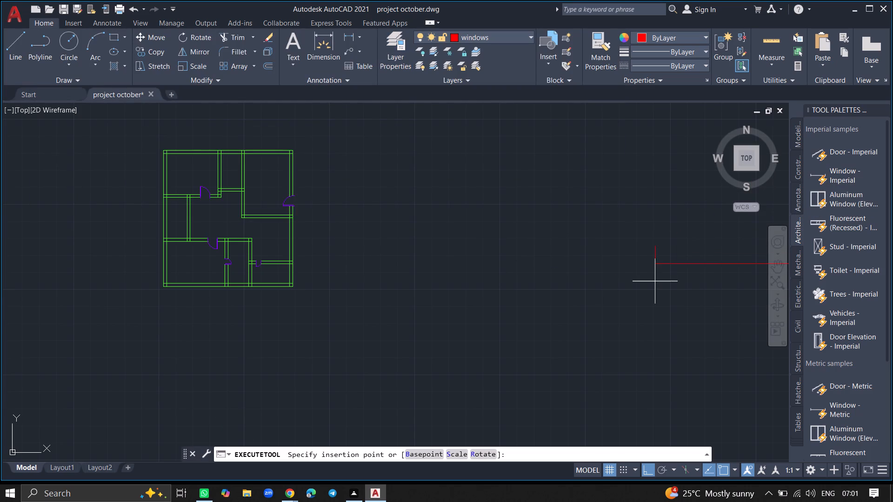
{"action": "left_click", "coordinate": [219, 375]}
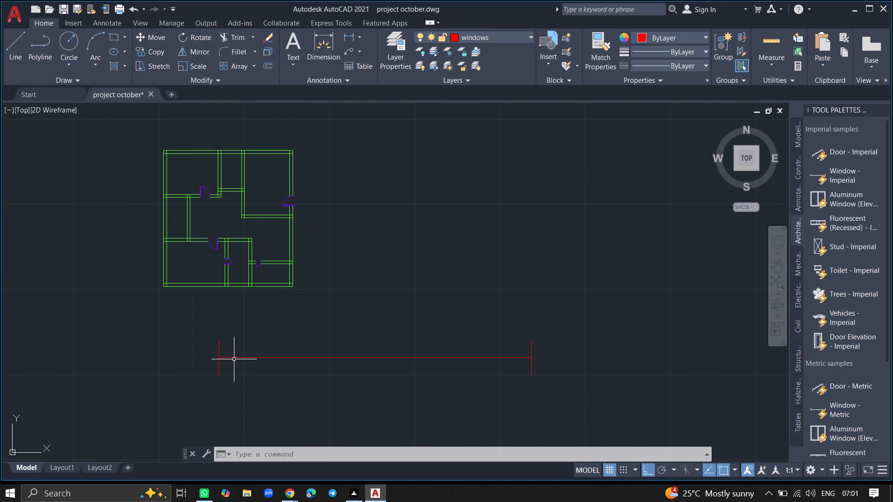
Scale the inserted window down about a base point near its left end, using a picked distance of about 1'-9".
{"action": "scroll", "coordinate": [234, 360], "scroll_direction": "up", "scroll_amount": 2, "text": "ctrl"}
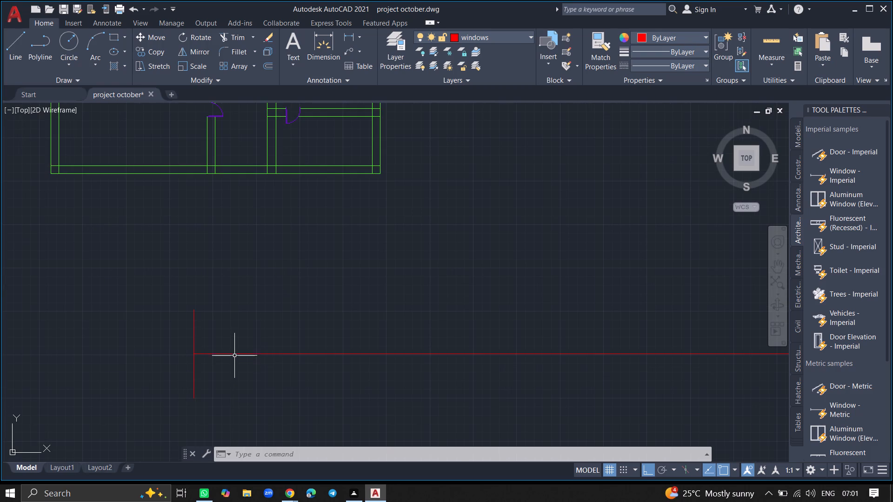
{"action": "left_click", "coordinate": [234, 354]}
{"action": "type", "text": "sc"}
{"action": "key", "text": "Return"}
{"action": "left_click", "coordinate": [234, 354]}
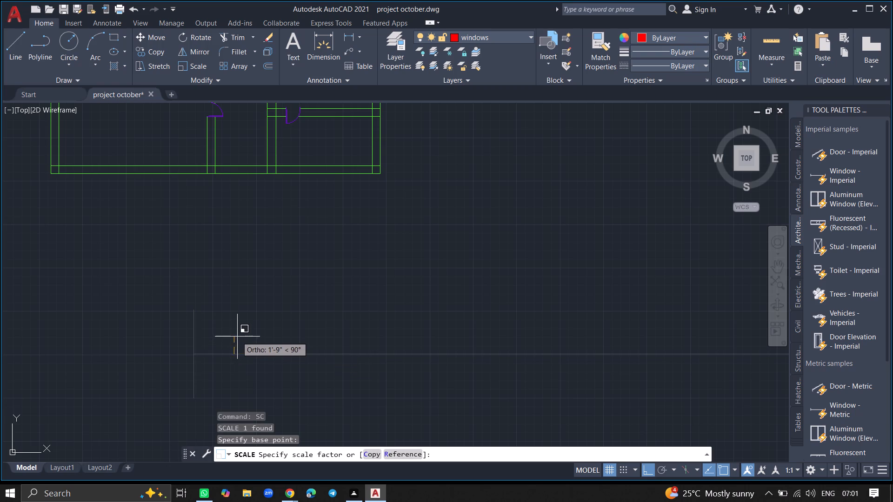
{"action": "left_click", "coordinate": [239, 337]}
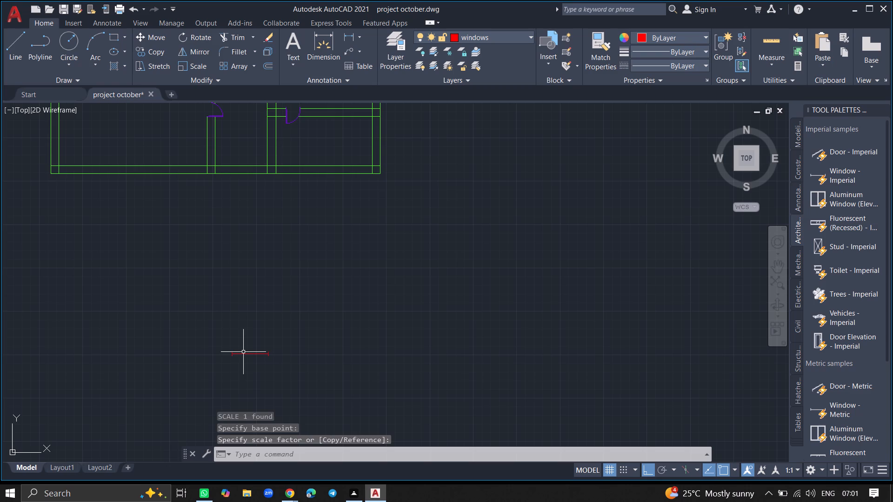
Move the scaled window, with ortho off, about 19'-0" at 69° into the bottom exterior wall of the lower-right room.
{"action": "left_click", "coordinate": [243, 351]}
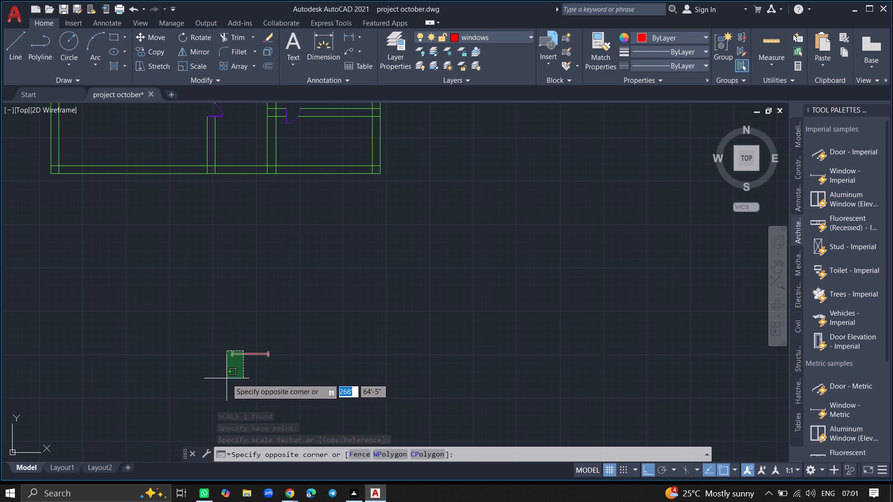
{"action": "left_click", "coordinate": [227, 378]}
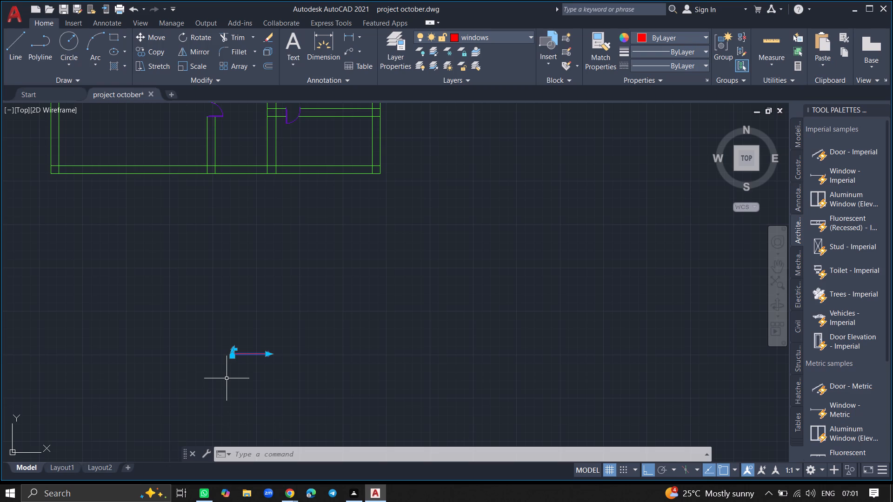
{"action": "key", "text": "m"}
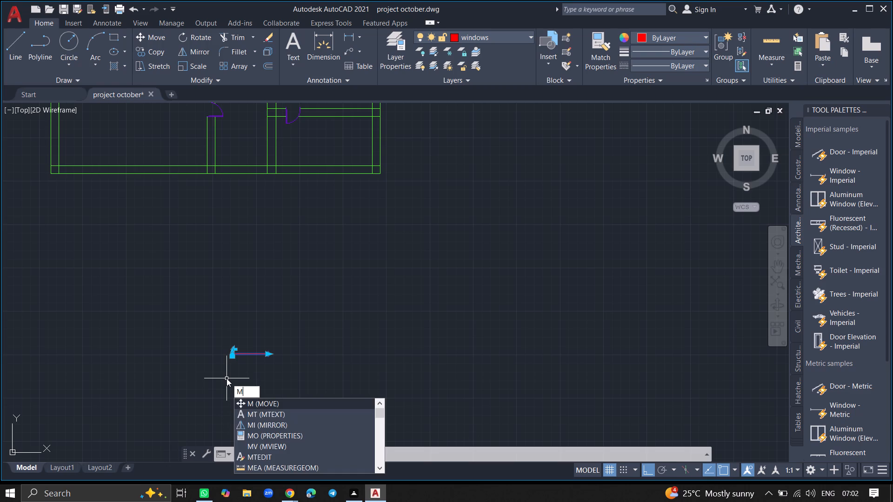
{"action": "key", "text": "o"}
{"action": "type", "text": "ve"}
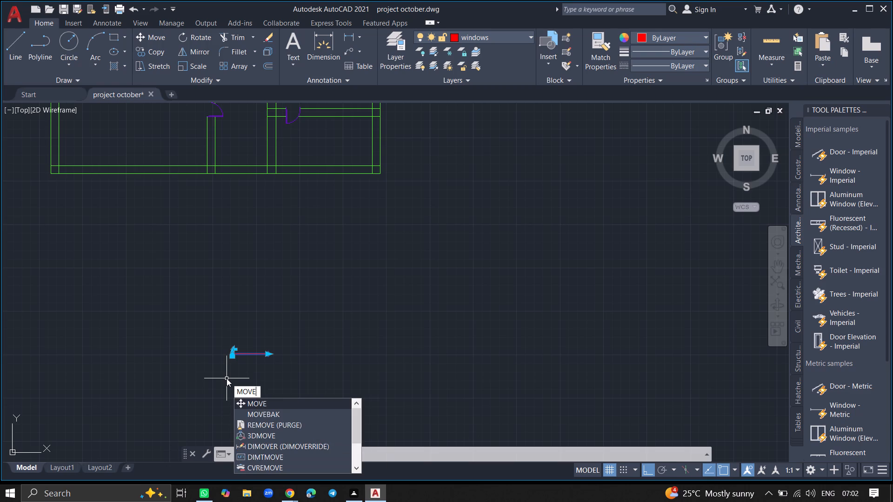
{"action": "key", "text": "Return"}
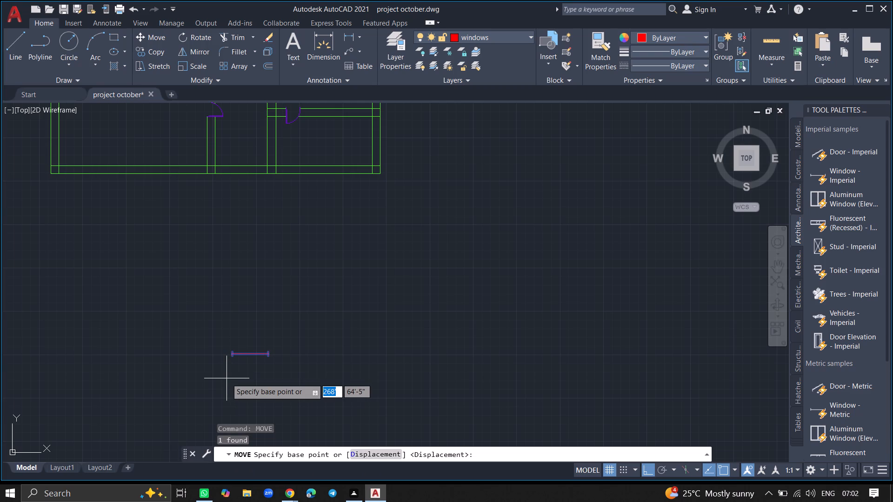
{"action": "left_click", "coordinate": [246, 353]}
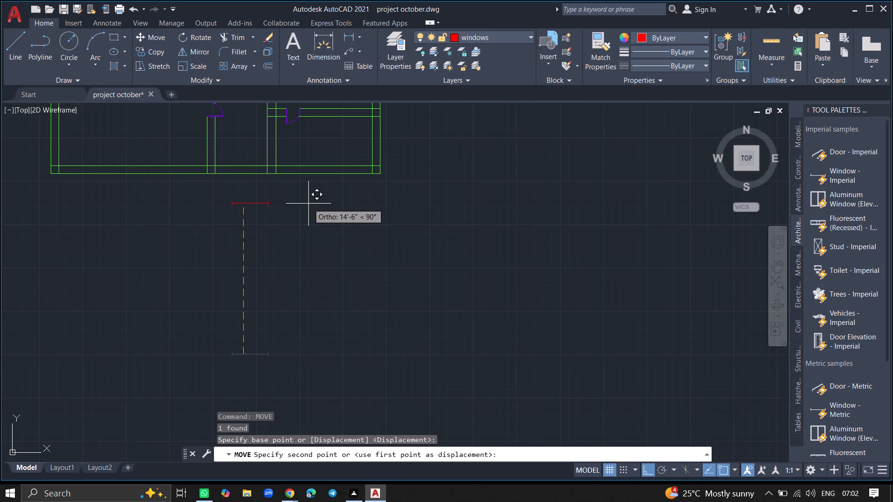
{"action": "key", "text": "F8"}
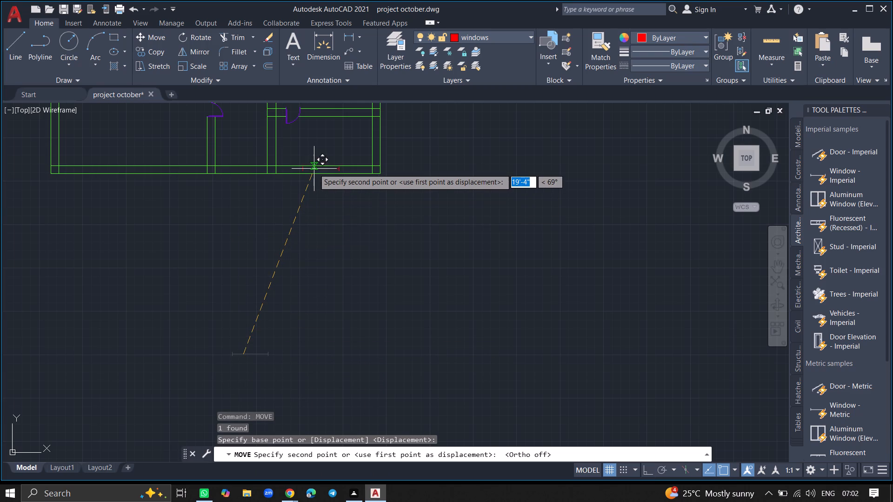
{"action": "scroll", "coordinate": [314, 169], "scroll_direction": "up", "scroll_amount": 2, "text": "ctrl"}
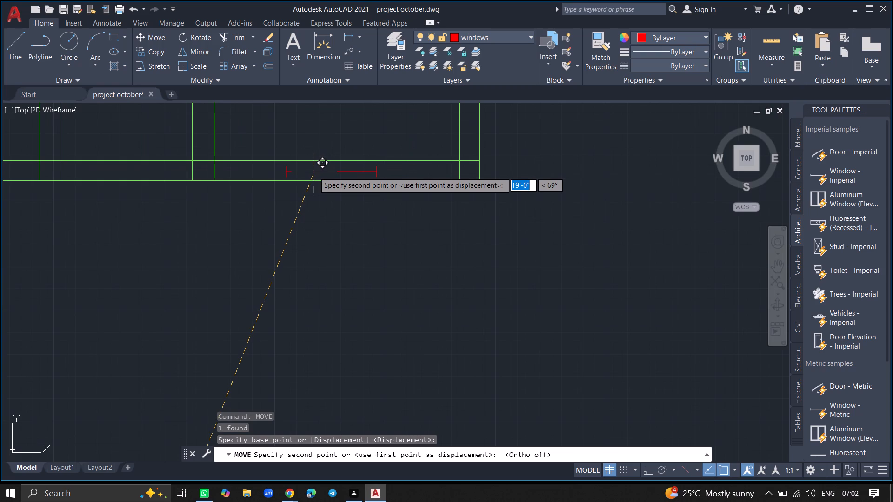
{"action": "left_click", "coordinate": [314, 172]}
Copy the window about 19'-8" at 180° from the lower-right room into the bottom exterior wall of the lower-left room.
{"action": "left_click", "coordinate": [314, 172]}
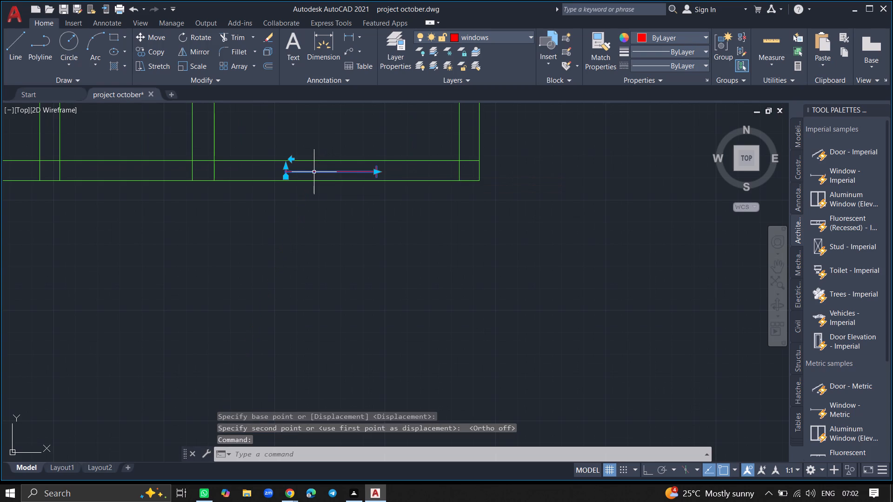
{"action": "key", "text": "c"}
{"action": "type", "text": "op"}
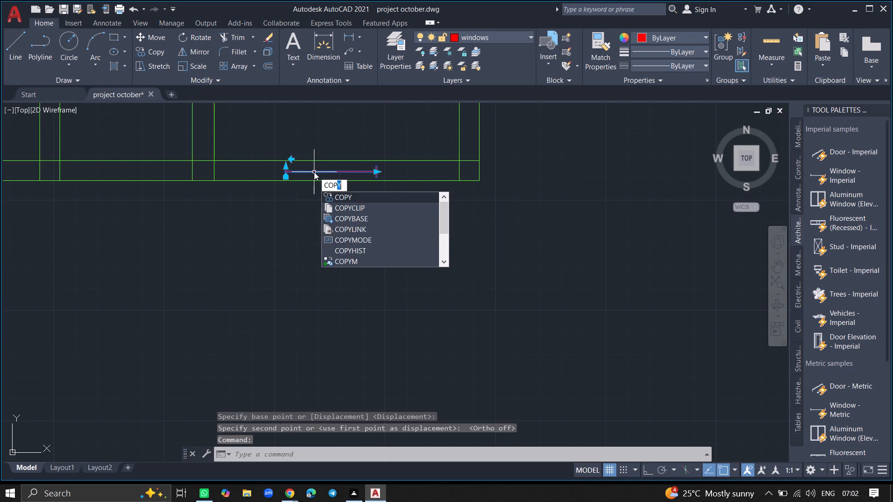
{"action": "key", "text": "y"}
{"action": "key", "text": "Return"}
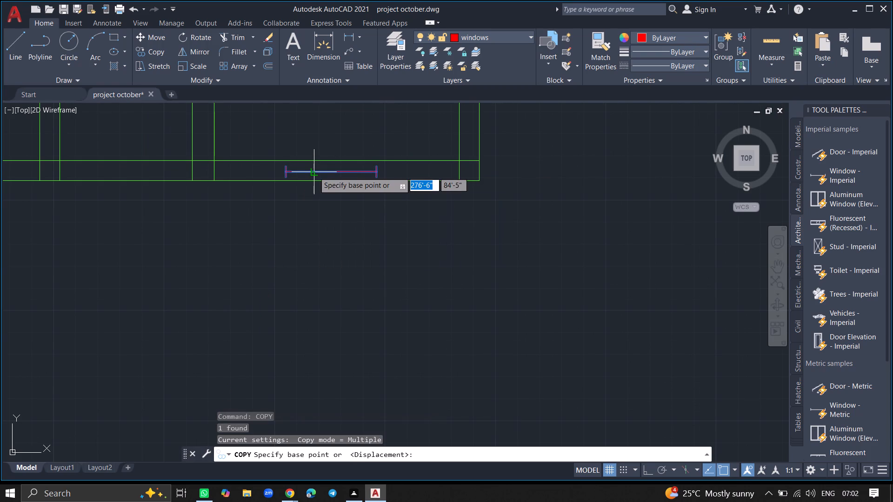
{"action": "left_click", "coordinate": [314, 172]}
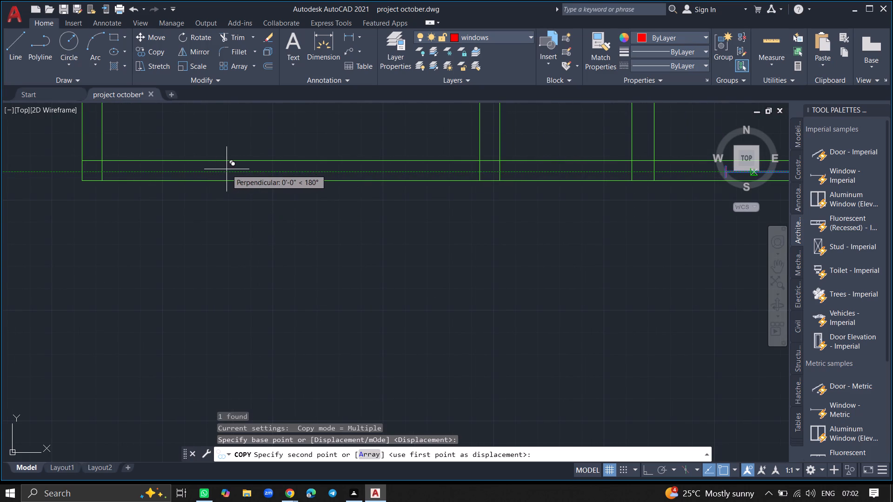
{"action": "scroll", "coordinate": [232, 169], "scroll_direction": "up", "scroll_amount": 4, "text": "ctrl"}
{"action": "left_click", "coordinate": [232, 169]}
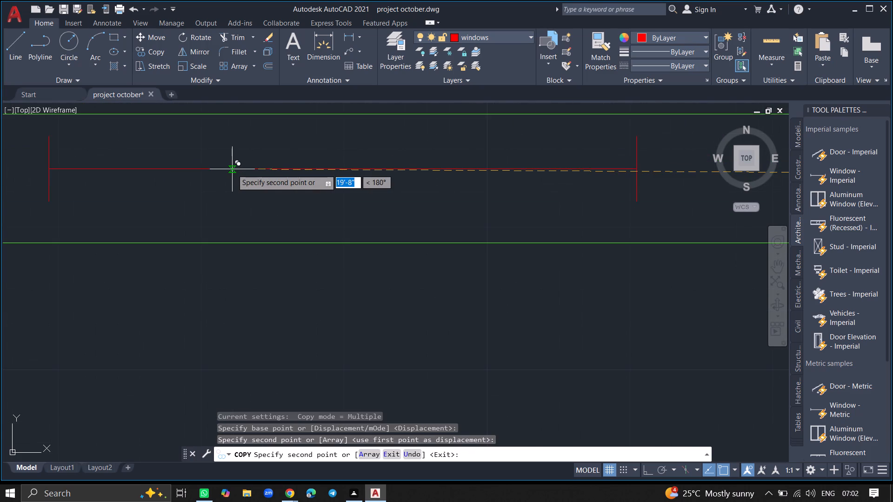
Place two more copies in the top exterior wall, about 38'-6" at 122° for the upper-left room and 32'-7" at 91° for the upper-right room.
{"action": "scroll", "coordinate": [215, 222], "scroll_direction": "down", "scroll_amount": 3, "text": "ctrl"}
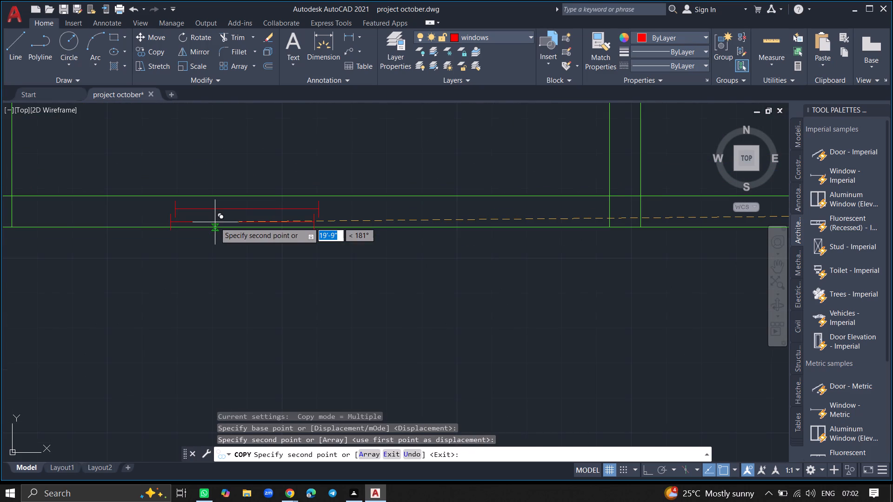
{"action": "scroll", "coordinate": [215, 222], "scroll_direction": "down", "scroll_amount": 6, "text": "ctrl"}
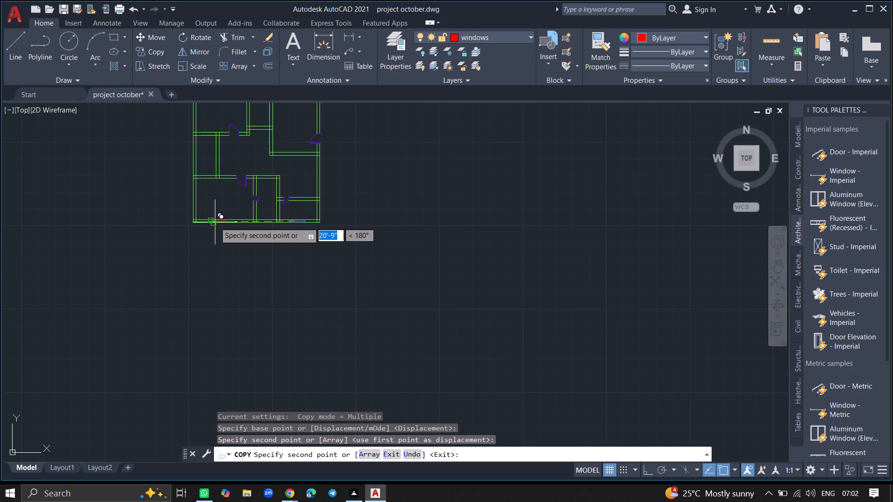
{"action": "scroll", "coordinate": [215, 222], "scroll_direction": "down", "scroll_amount": 3, "text": "ctrl"}
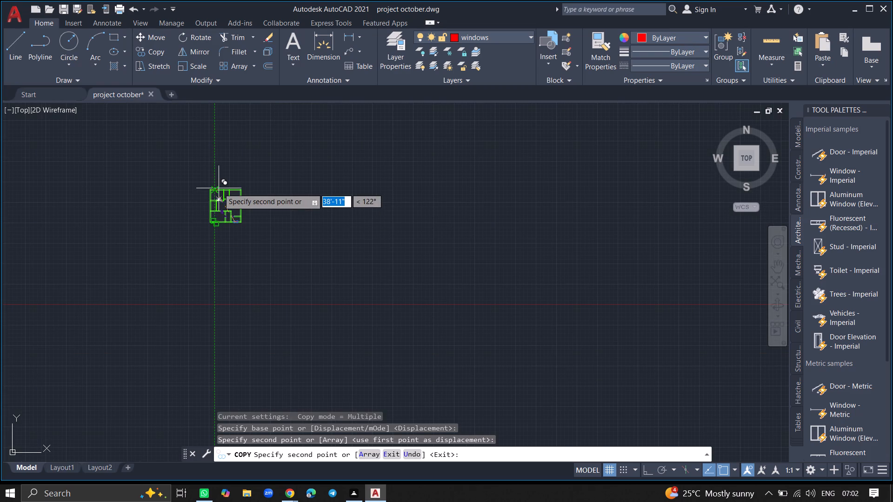
{"action": "scroll", "coordinate": [219, 188], "scroll_direction": "up", "scroll_amount": 9, "text": "ctrl"}
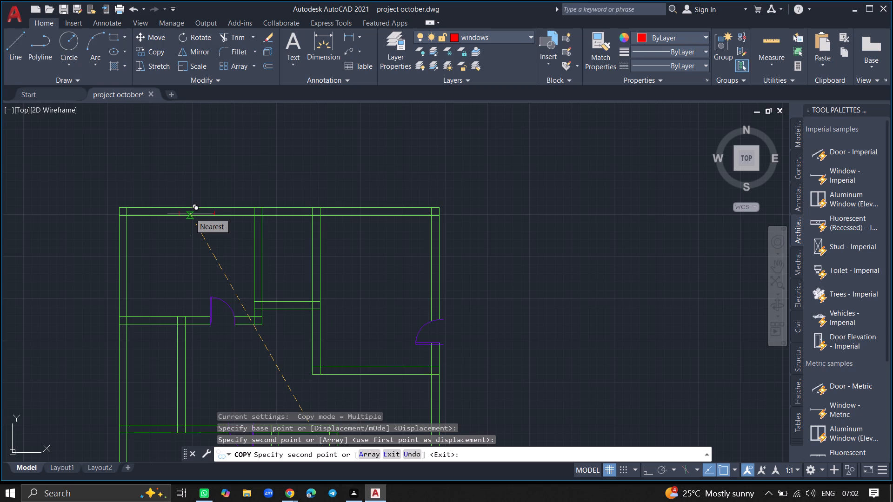
{"action": "scroll", "coordinate": [190, 213], "scroll_direction": "up", "scroll_amount": 4, "text": "ctrl"}
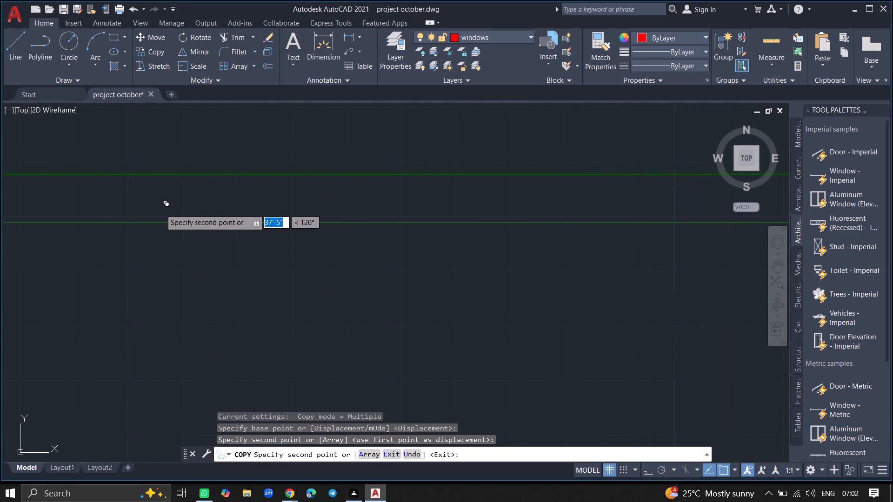
{"action": "scroll", "coordinate": [160, 209], "scroll_direction": "down", "scroll_amount": 5, "text": "ctrl"}
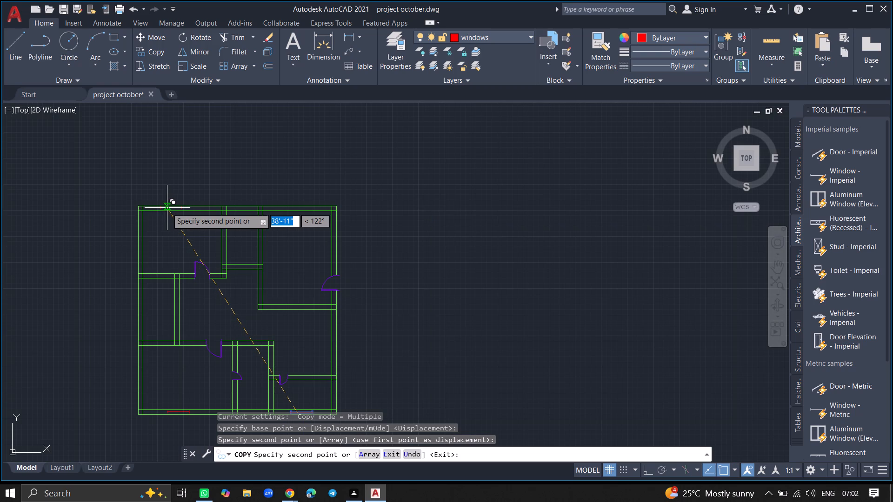
{"action": "scroll", "coordinate": [167, 208], "scroll_direction": "up", "scroll_amount": 4, "text": "ctrl"}
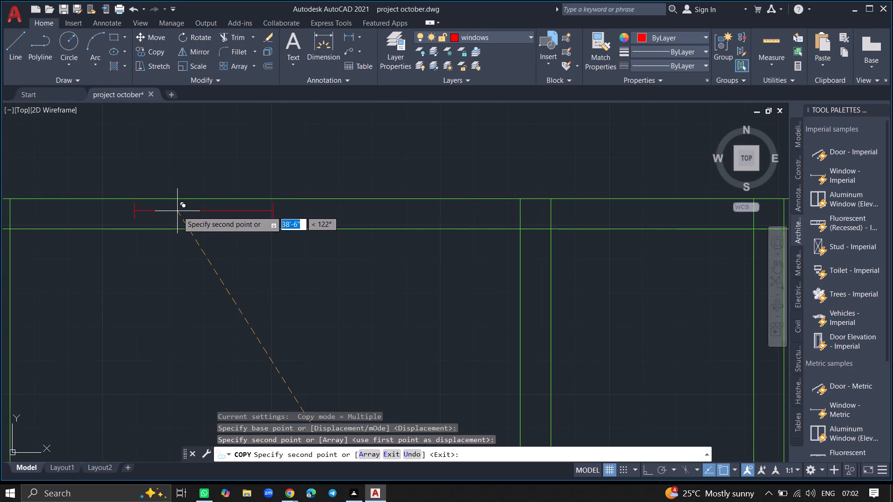
{"action": "left_click", "coordinate": [185, 213]}
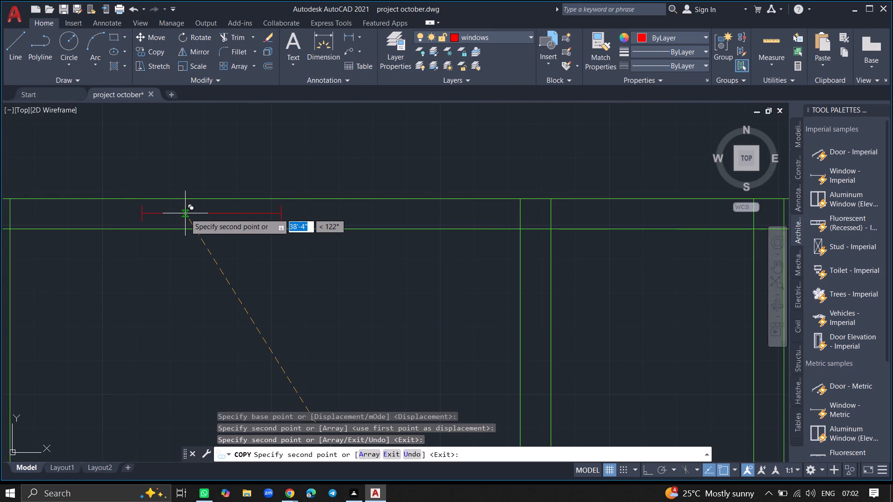
{"action": "left_click", "coordinate": [334, 214]}
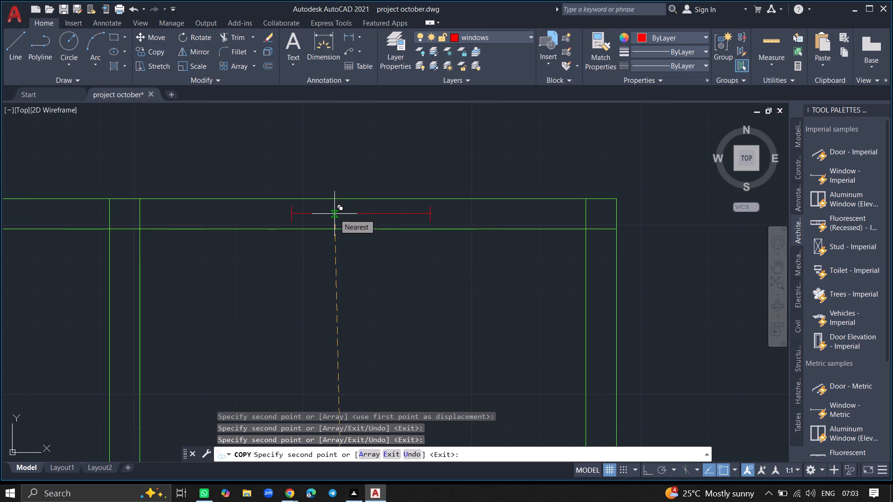
Place another window copy about 30'-10" at 155°, in the empty space just outside the left exterior wall, and finish copying.
{"action": "scroll", "coordinate": [302, 296], "scroll_direction": "down", "scroll_amount": 3, "text": "ctrl"}
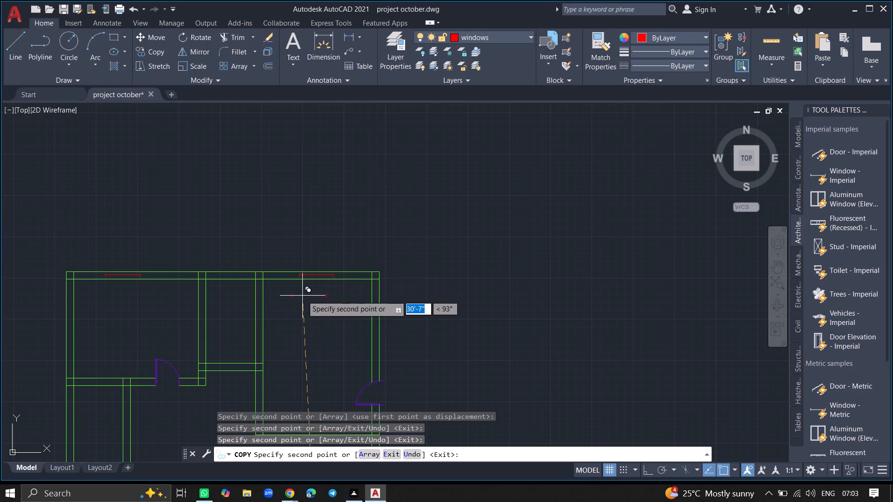
{"action": "scroll", "coordinate": [302, 296], "scroll_direction": "down", "scroll_amount": 3, "text": "ctrl"}
{"action": "scroll", "coordinate": [239, 341], "scroll_direction": "up", "scroll_amount": 2, "text": "ctrl"}
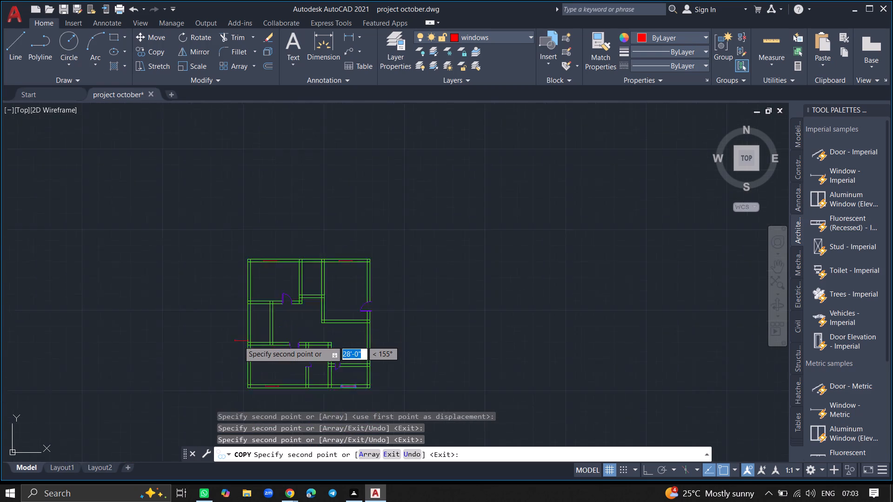
{"action": "scroll", "coordinate": [239, 341], "scroll_direction": "up", "scroll_amount": 4, "text": "ctrl"}
{"action": "left_click", "coordinate": [218, 304]}
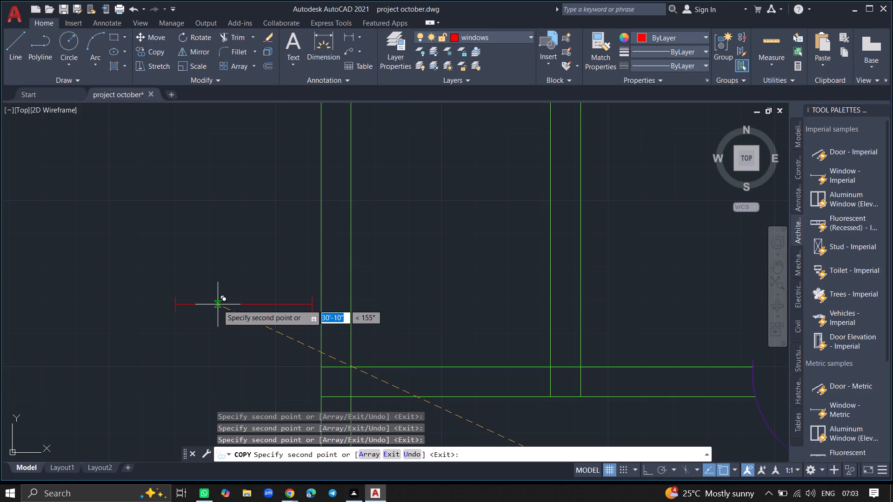
{"action": "key", "text": "Escape"}
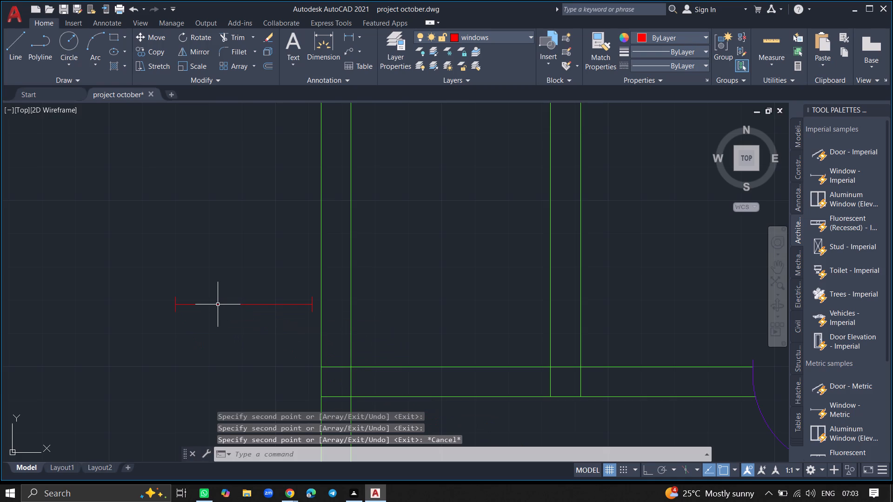
Rotate the window outside the left wall by 90° about a point on it, with ortho on, making it vertical.
{"action": "left_click", "coordinate": [218, 304]}
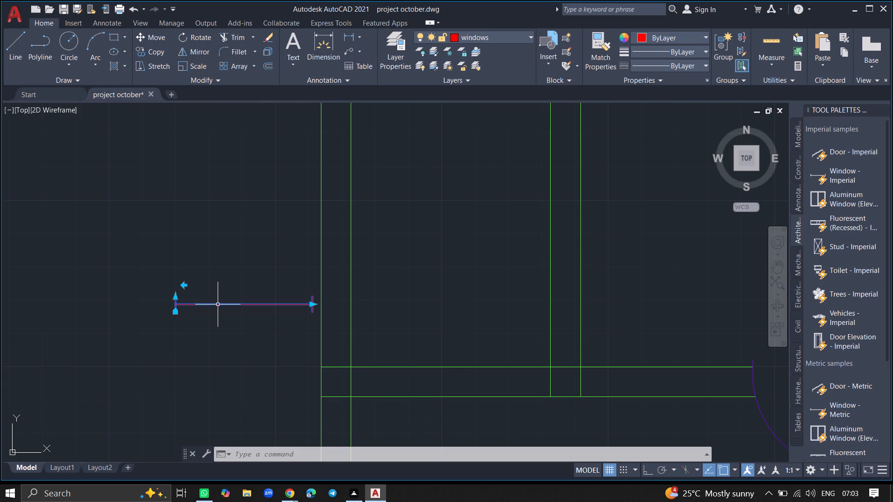
{"action": "type", "text": "rotate"}
{"action": "key", "text": "Return"}
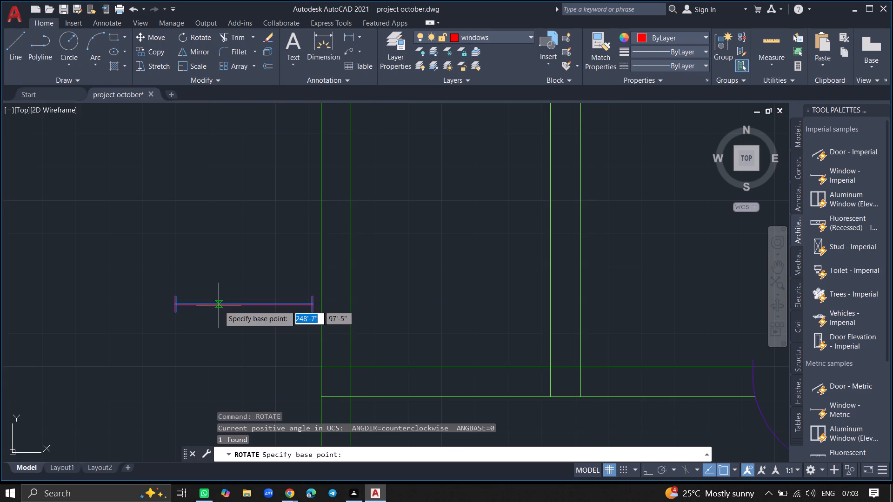
{"action": "left_click", "coordinate": [219, 305]}
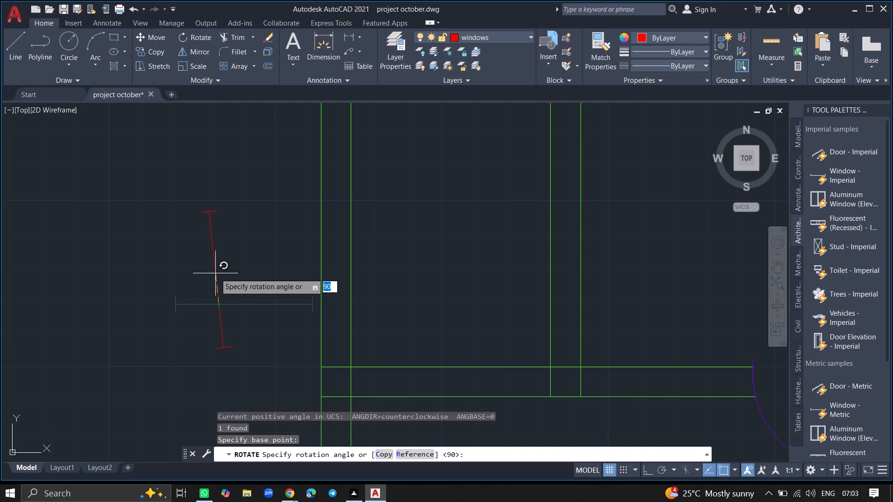
{"action": "key", "text": "F8"}
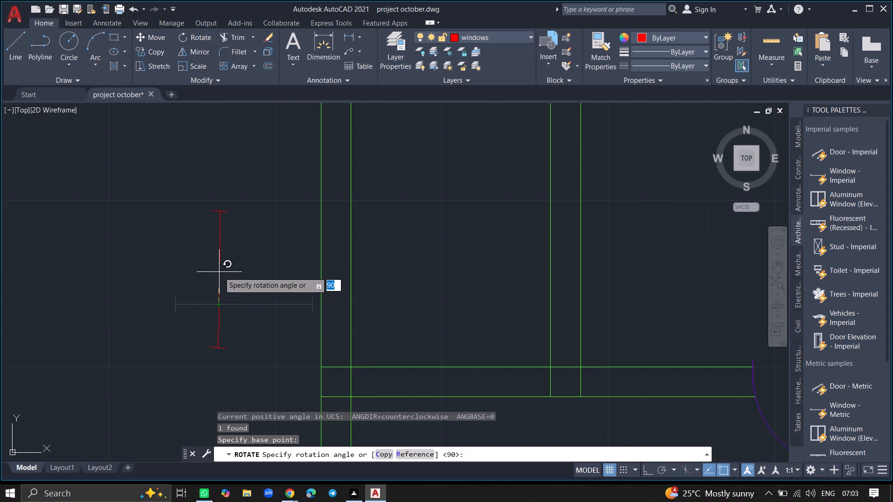
{"action": "left_click", "coordinate": [219, 272]}
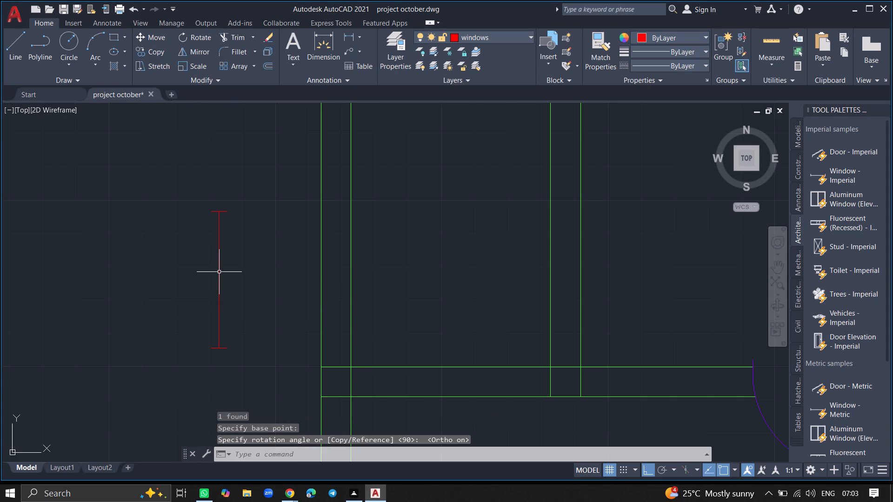
Move the vertical window, with ortho off, about 8'-4" at 0° onto the interior wall of the small left room.
{"action": "left_click", "coordinate": [219, 272]}
{"action": "type", "text": "mo"}
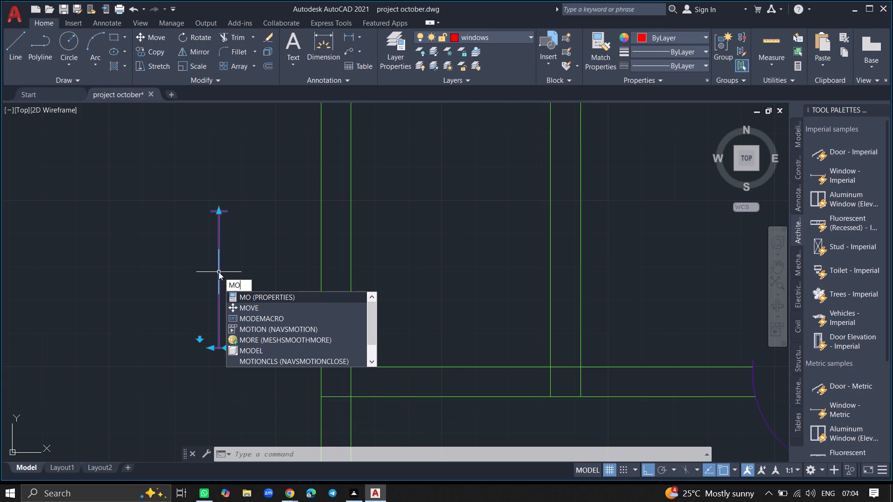
{"action": "type", "text": "ve"}
{"action": "key", "text": "Return"}
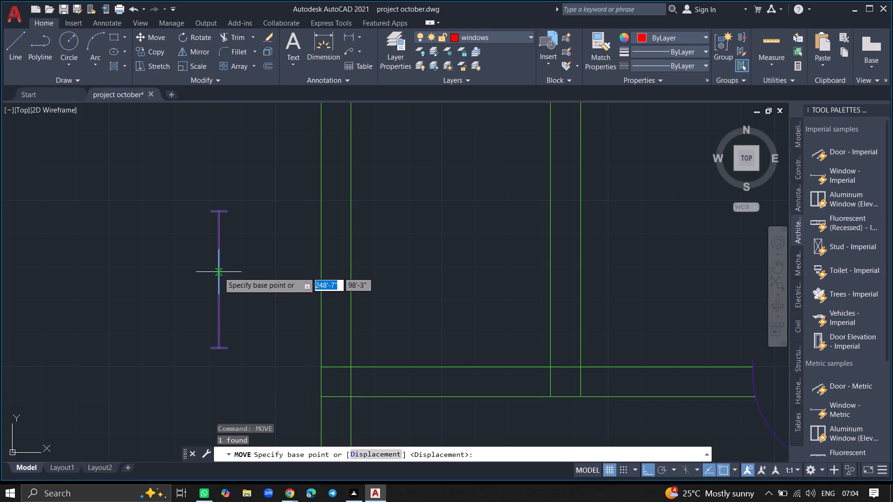
{"action": "left_click", "coordinate": [219, 272]}
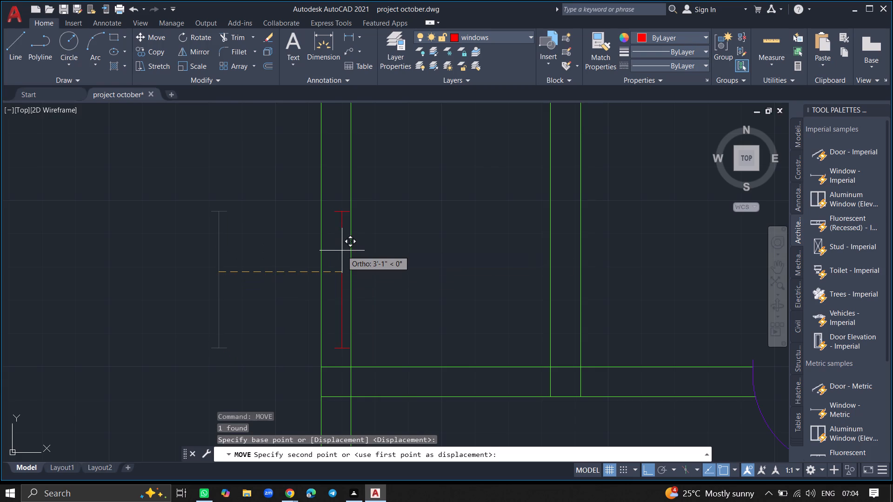
{"action": "scroll", "coordinate": [415, 234], "scroll_direction": "down", "scroll_amount": 2, "text": "ctrl"}
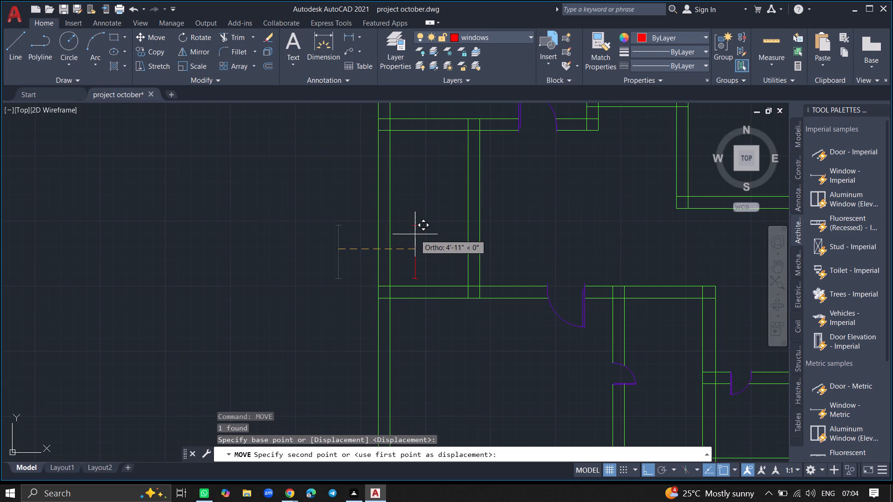
{"action": "key", "text": "F8"}
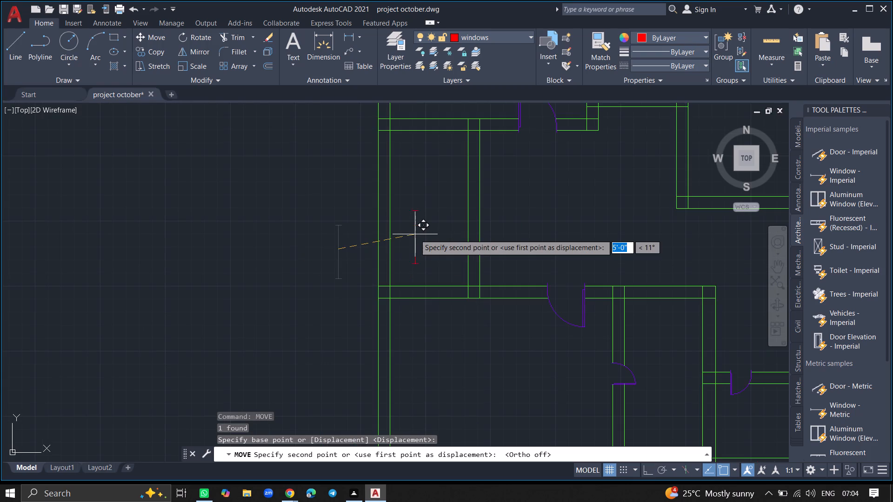
{"action": "left_click", "coordinate": [473, 244]}
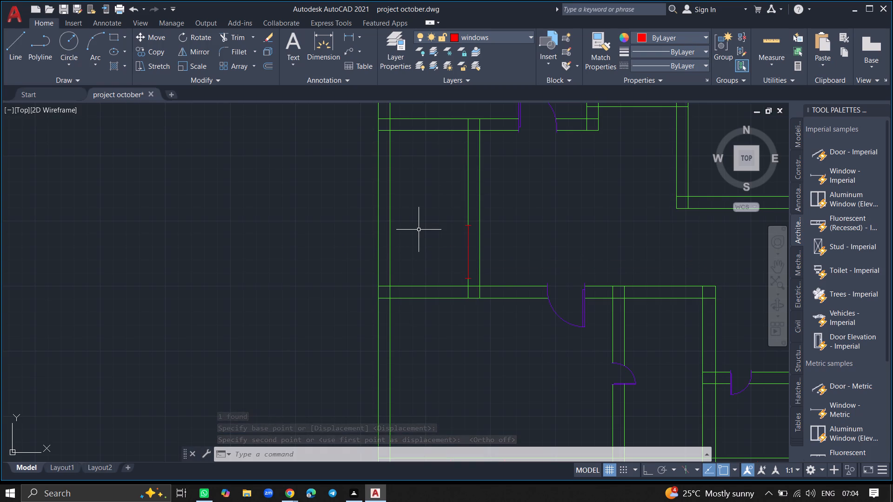
Copy the vertical window about 5'-10" at 86° up into the middle of the same interior wall of the small left room.
{"action": "type", "text": "copy"}
{"action": "key", "text": "Return"}
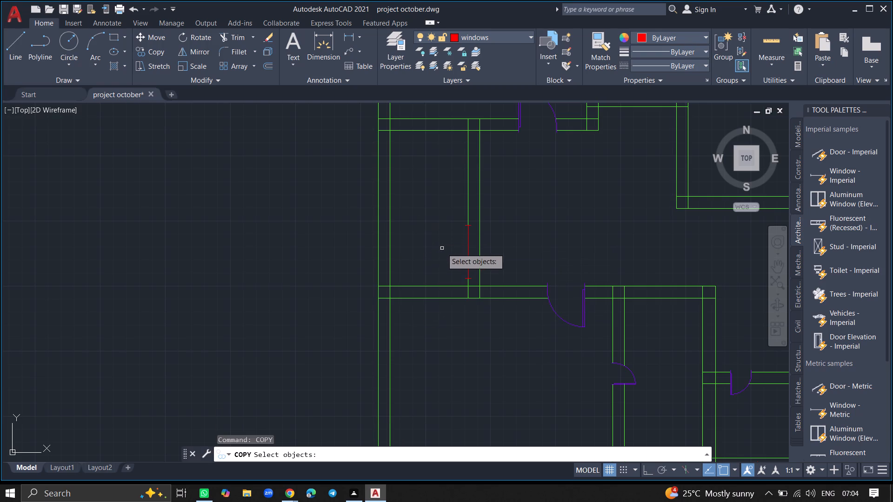
{"action": "left_click", "coordinate": [467, 249]}
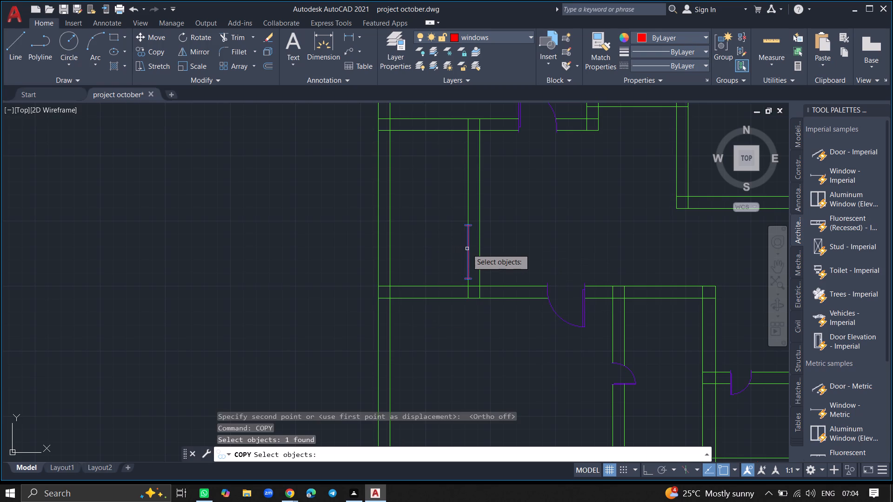
{"action": "key", "text": "Return"}
{"action": "left_click", "coordinate": [467, 249]}
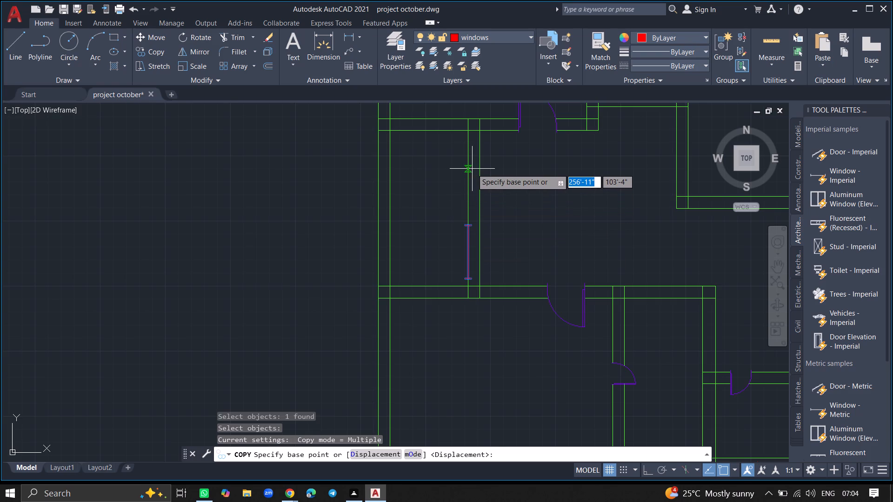
{"action": "scroll", "coordinate": [472, 169], "scroll_direction": "up", "scroll_amount": 5, "text": "ctrl"}
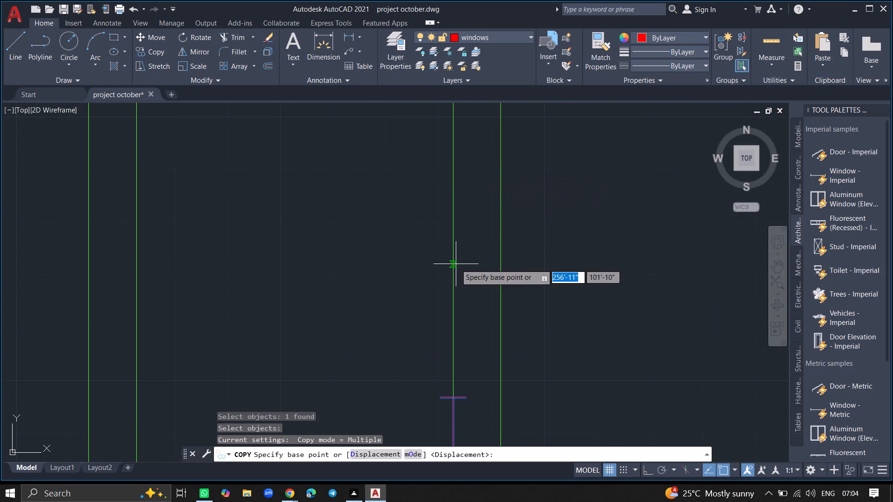
{"action": "left_click", "coordinate": [452, 410]}
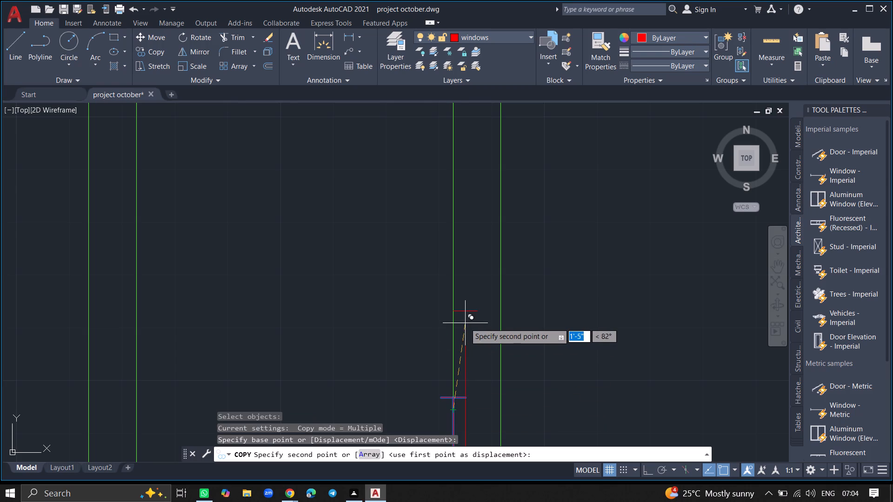
{"action": "scroll", "coordinate": [471, 268], "scroll_direction": "down", "scroll_amount": 3, "text": "ctrl"}
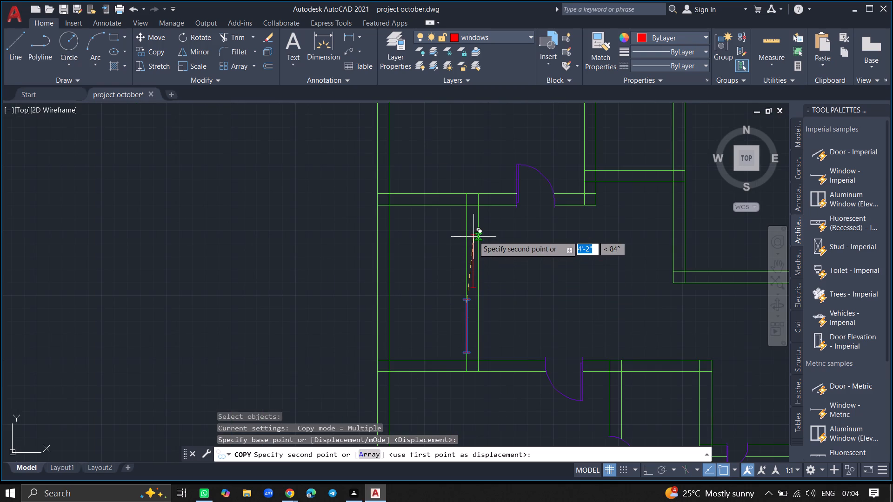
{"action": "scroll", "coordinate": [474, 214], "scroll_direction": "up", "scroll_amount": 6, "text": "ctrl"}
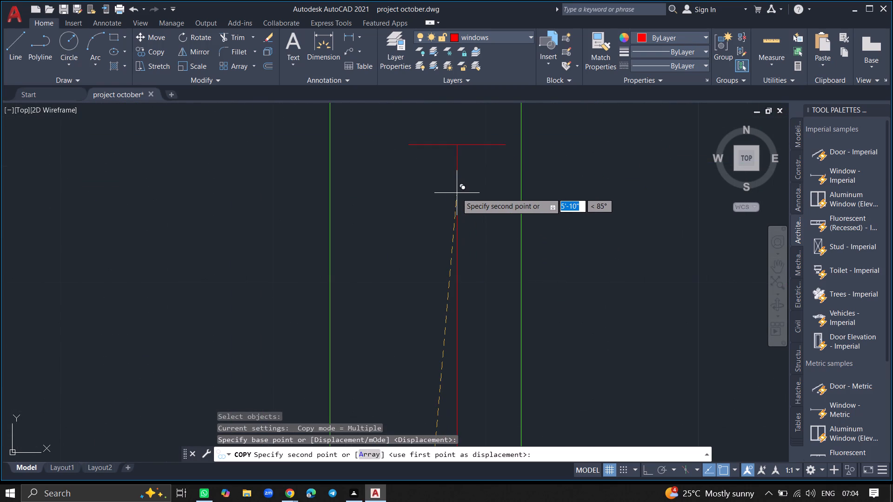
{"action": "scroll", "coordinate": [457, 193], "scroll_direction": "down", "scroll_amount": 2, "text": "ctrl"}
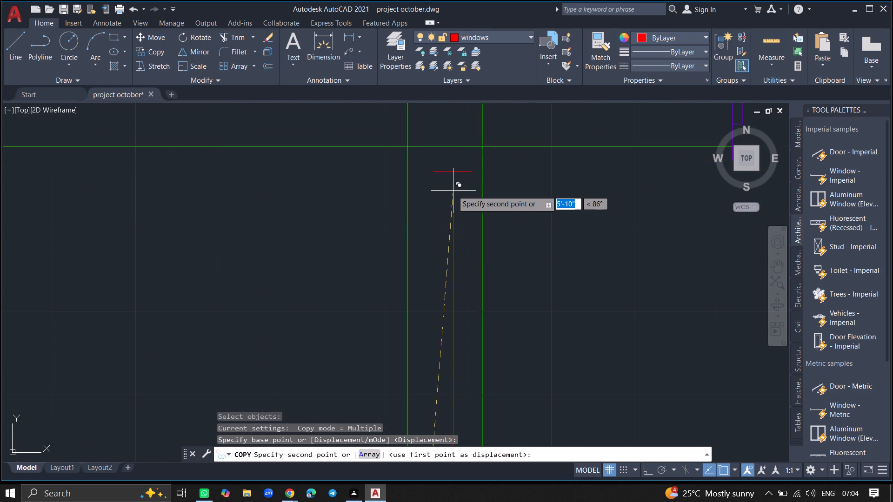
{"action": "left_click", "coordinate": [448, 190]}
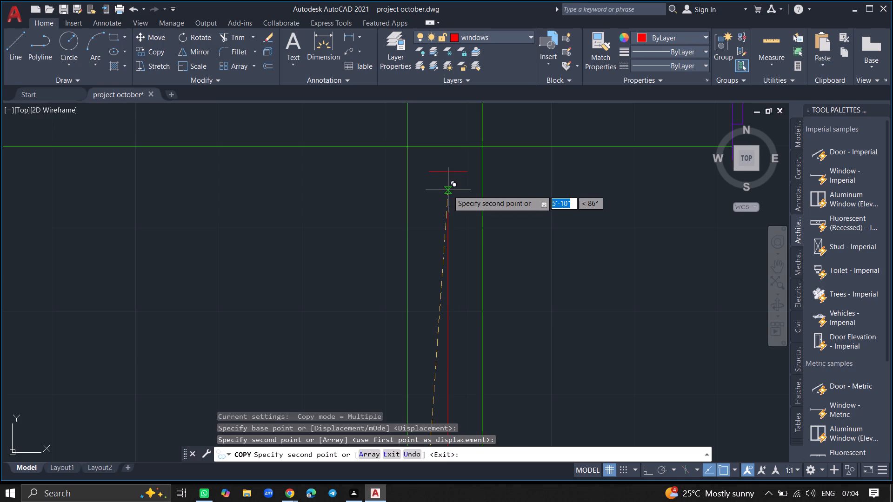
{"action": "key", "text": "Return"}
Move the lower window about 4" at 352° off the wall's left face into the middle of the interior wall.
{"action": "scroll", "coordinate": [448, 190], "scroll_direction": "down", "scroll_amount": 4, "text": "ctrl"}
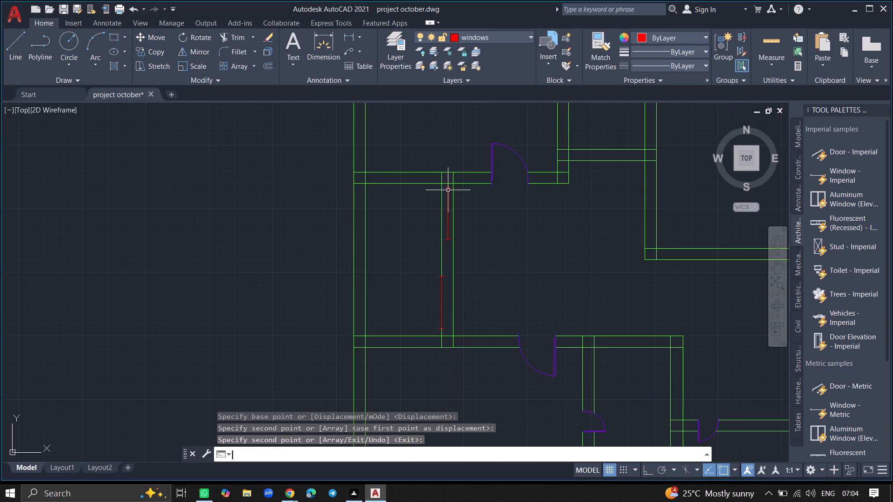
{"action": "scroll", "coordinate": [438, 304], "scroll_direction": "up", "scroll_amount": 5, "text": "ctrl"}
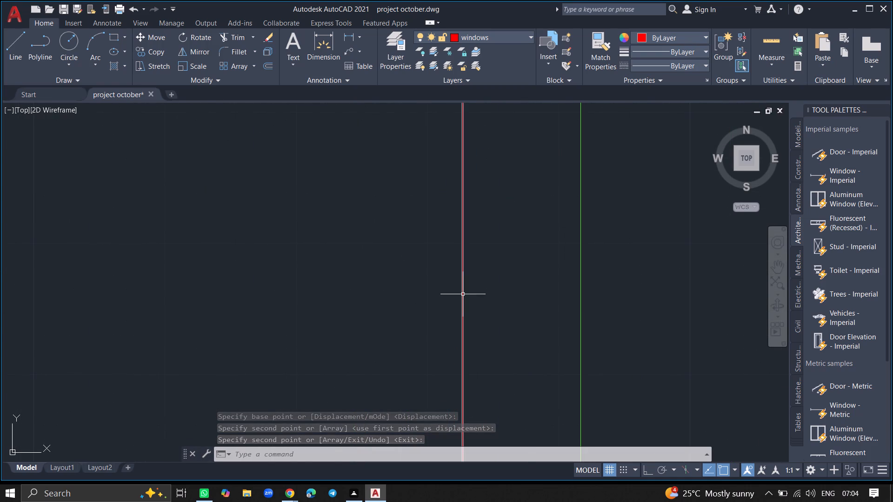
{"action": "left_click", "coordinate": [463, 294]}
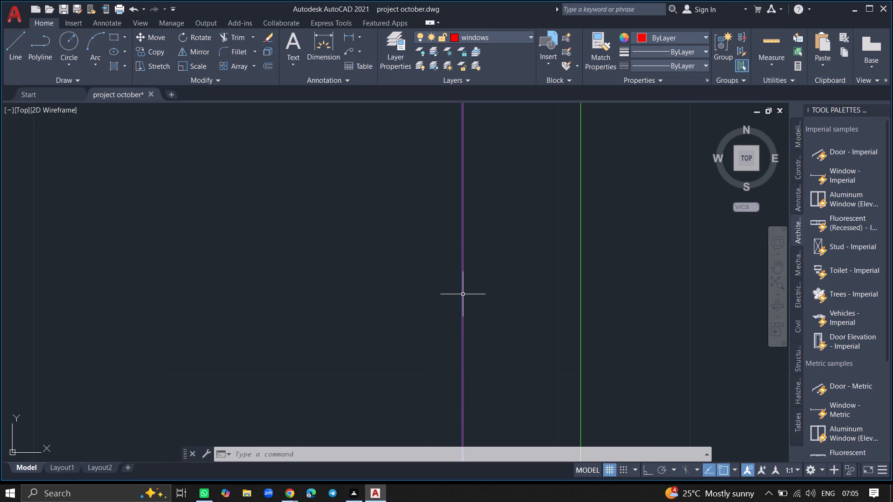
{"action": "type", "text": "mo"}
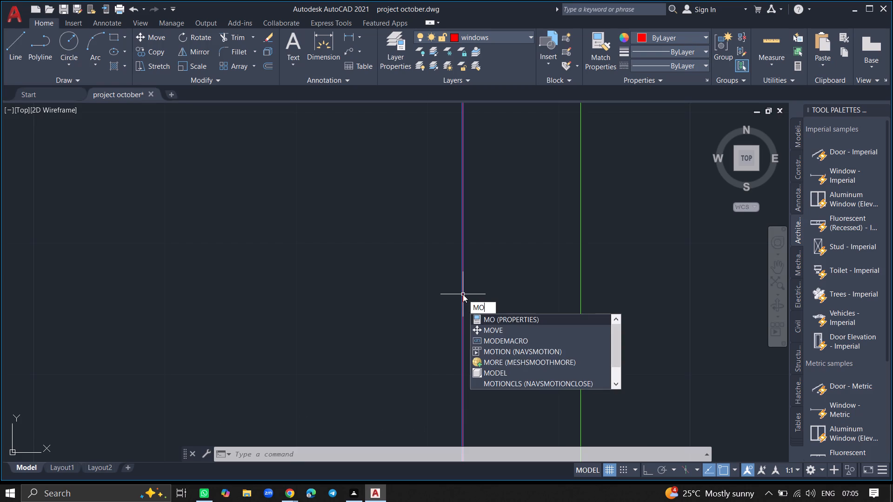
{"action": "type", "text": "ve"}
{"action": "key", "text": "Return"}
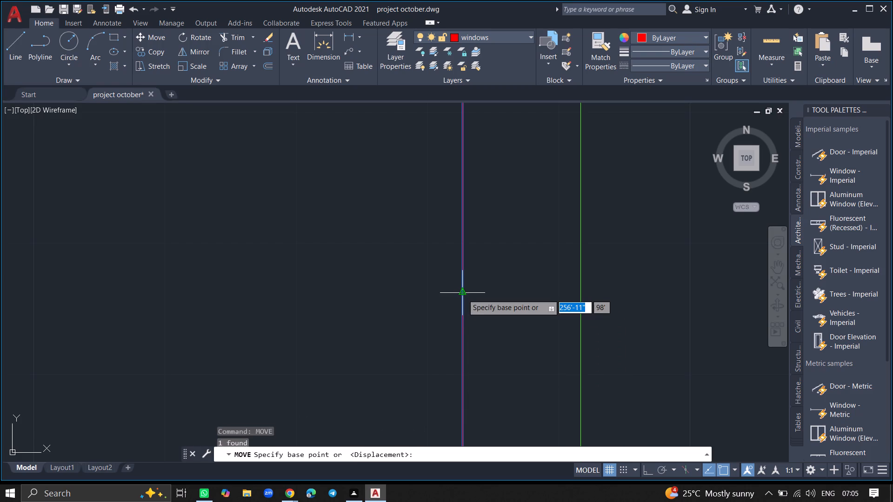
{"action": "left_click", "coordinate": [463, 294]}
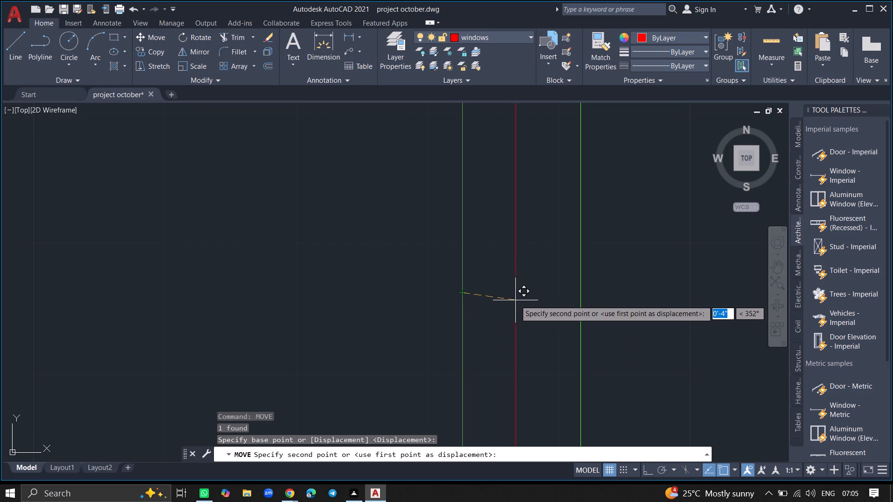
{"action": "left_click", "coordinate": [515, 300]}
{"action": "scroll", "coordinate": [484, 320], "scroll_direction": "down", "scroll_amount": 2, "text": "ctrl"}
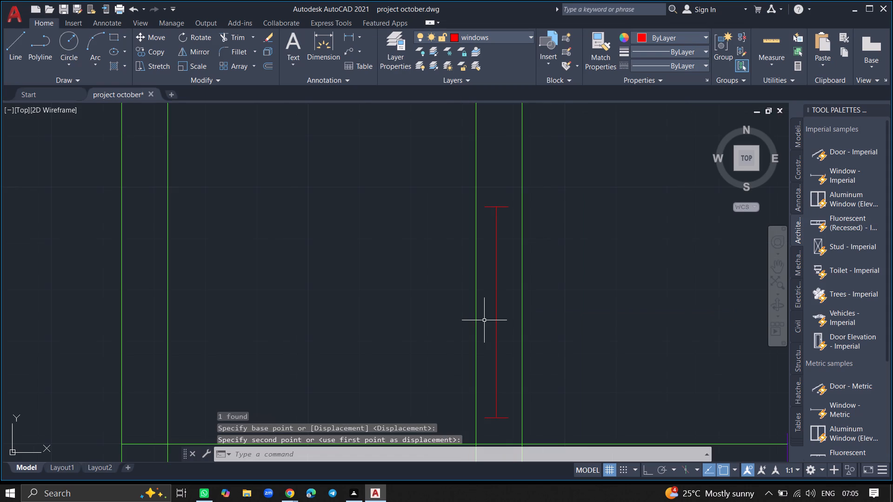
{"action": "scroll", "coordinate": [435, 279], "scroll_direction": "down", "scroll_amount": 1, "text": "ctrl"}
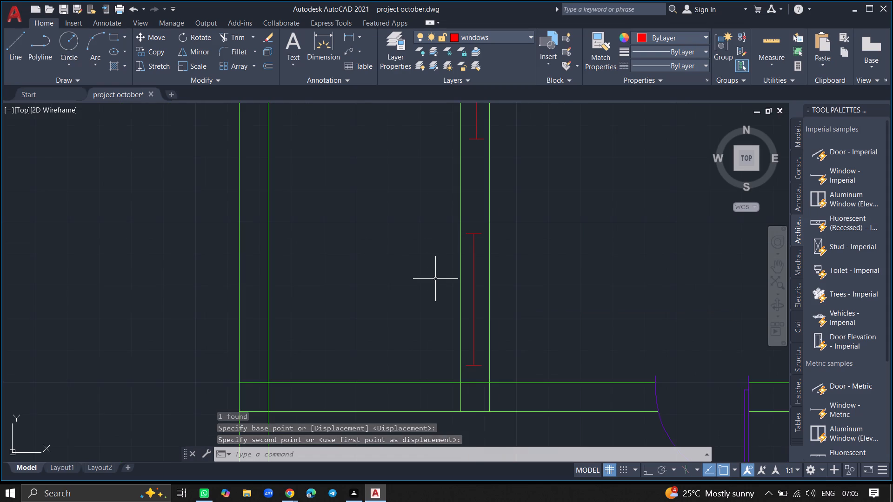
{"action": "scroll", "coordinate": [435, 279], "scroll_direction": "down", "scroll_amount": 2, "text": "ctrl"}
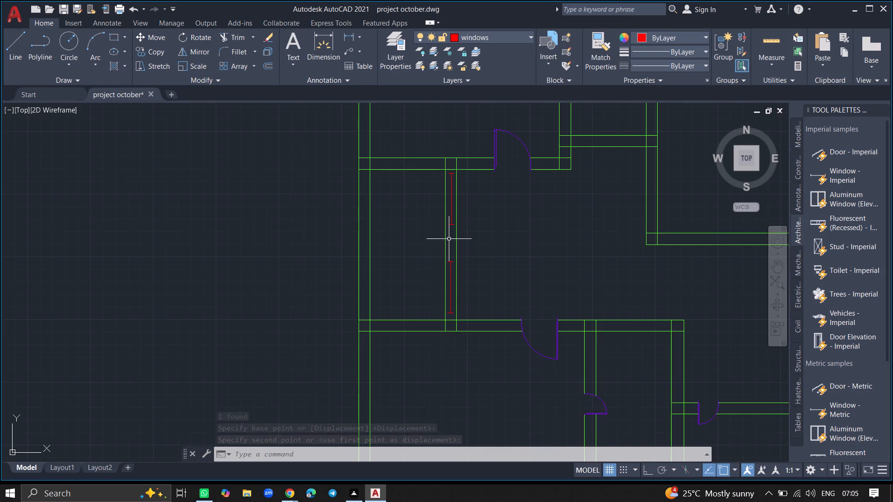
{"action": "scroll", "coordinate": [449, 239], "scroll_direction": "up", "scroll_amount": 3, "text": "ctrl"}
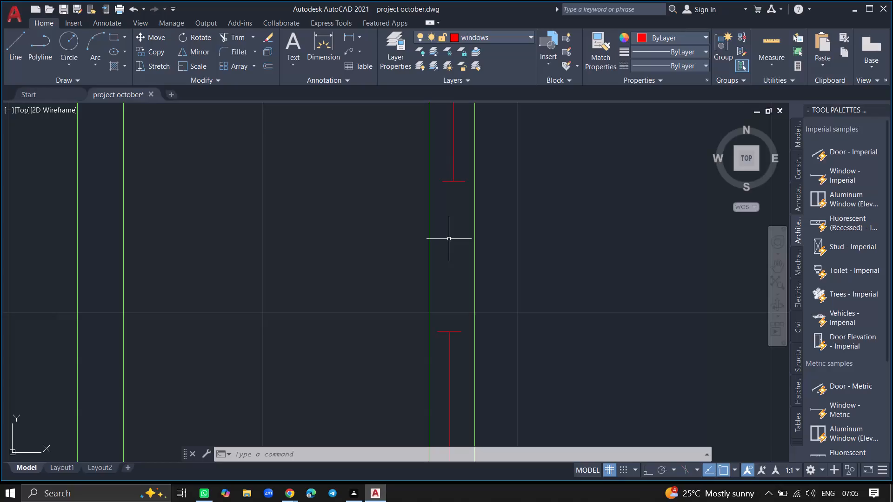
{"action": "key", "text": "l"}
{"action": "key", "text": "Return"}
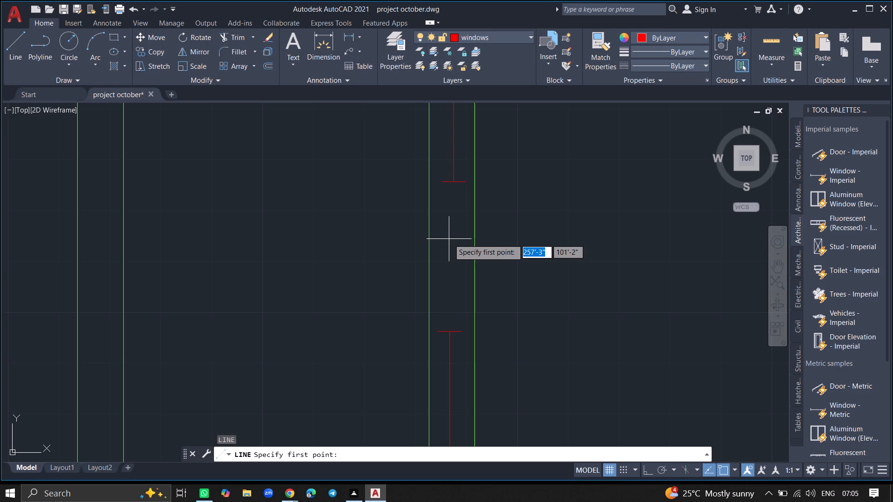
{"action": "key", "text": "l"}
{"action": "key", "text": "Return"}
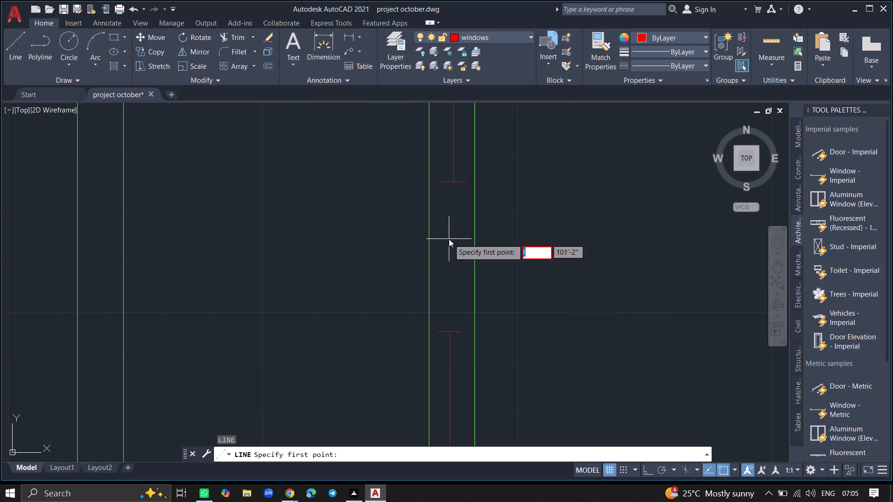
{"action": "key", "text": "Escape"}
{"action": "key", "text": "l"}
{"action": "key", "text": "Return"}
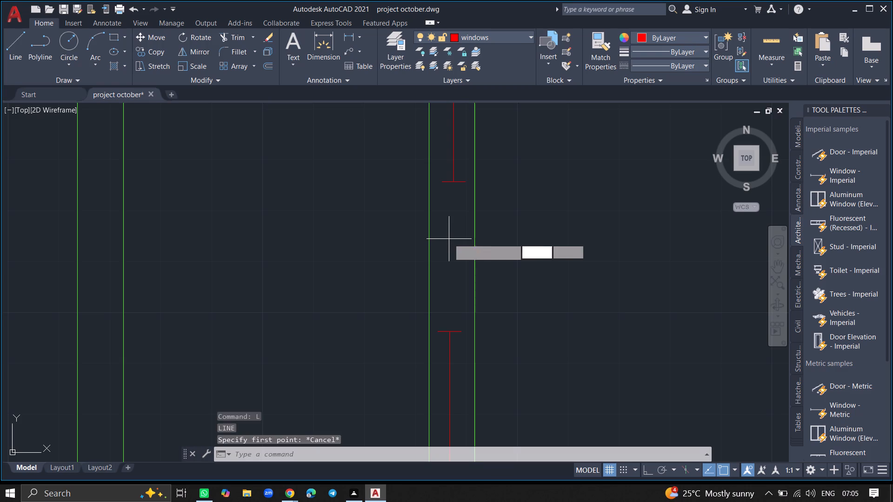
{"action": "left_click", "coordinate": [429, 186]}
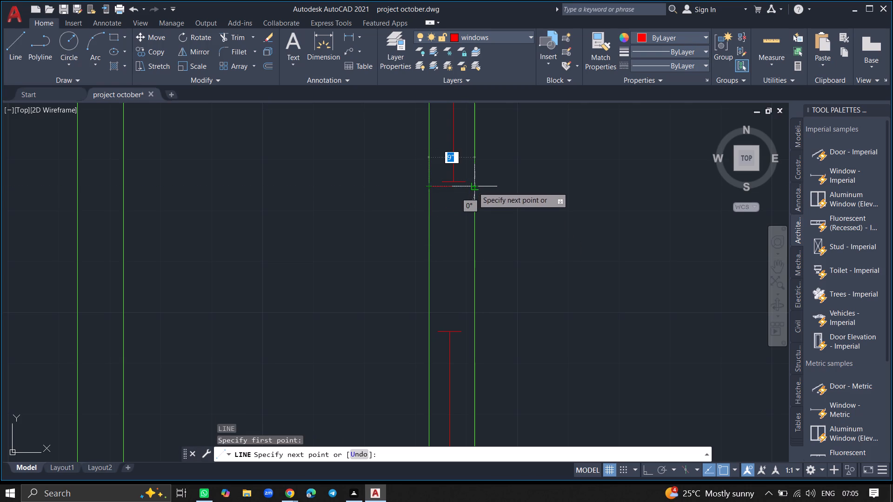
Turn ortho on and draw a horizontal line across the 9" interior wall just below the upper window.
{"action": "key", "text": "F8"}
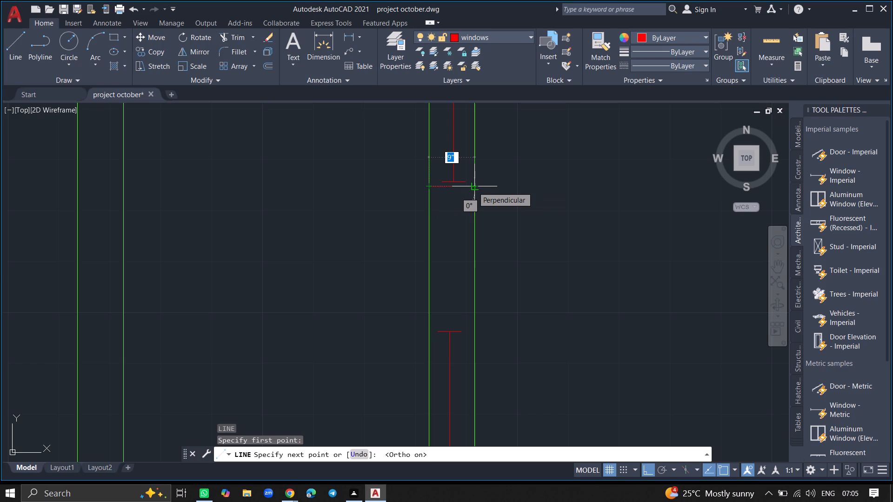
{"action": "key", "text": "Return"}
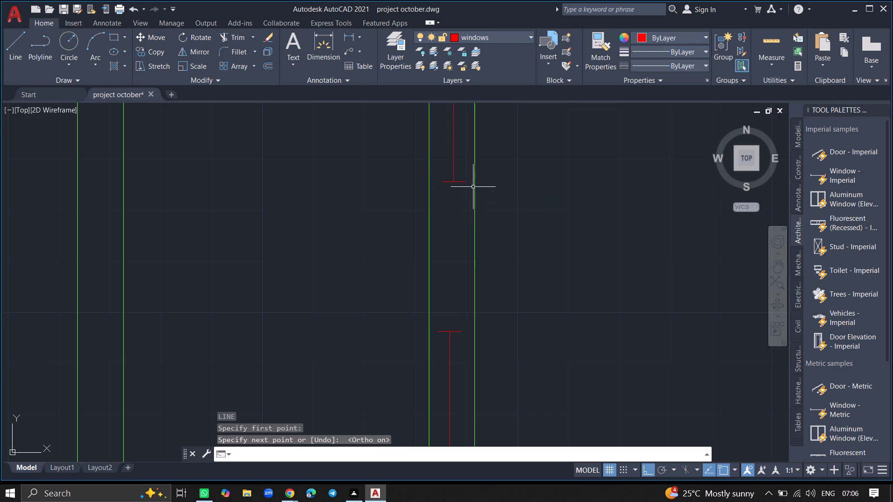
{"action": "key", "text": "l"}
{"action": "key", "text": "Return"}
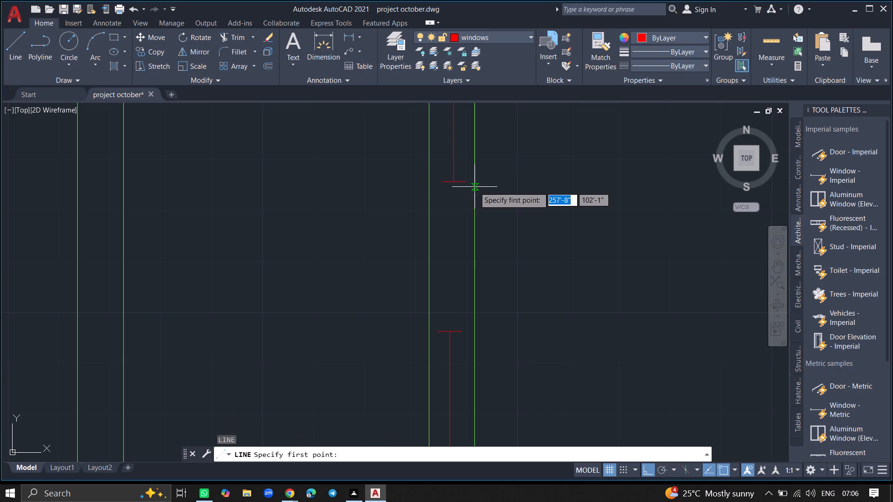
{"action": "left_click", "coordinate": [474, 188]}
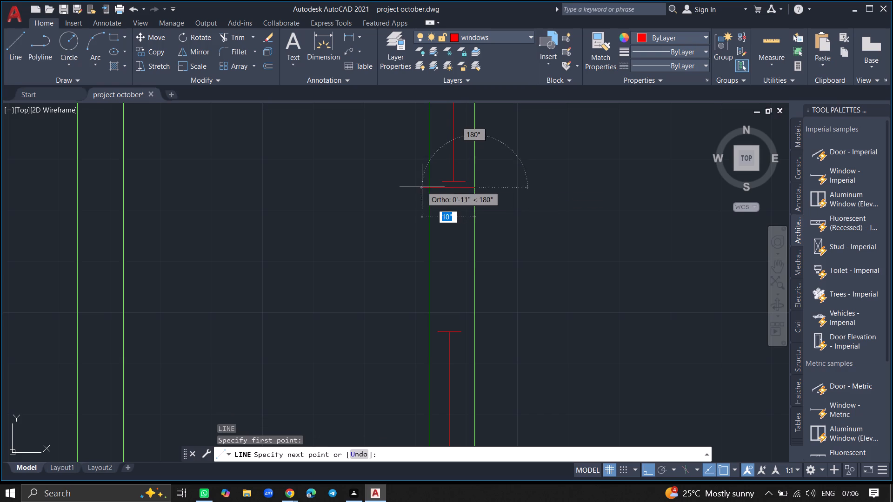
{"action": "left_click", "coordinate": [427, 187]}
{"action": "key", "text": "Return"}
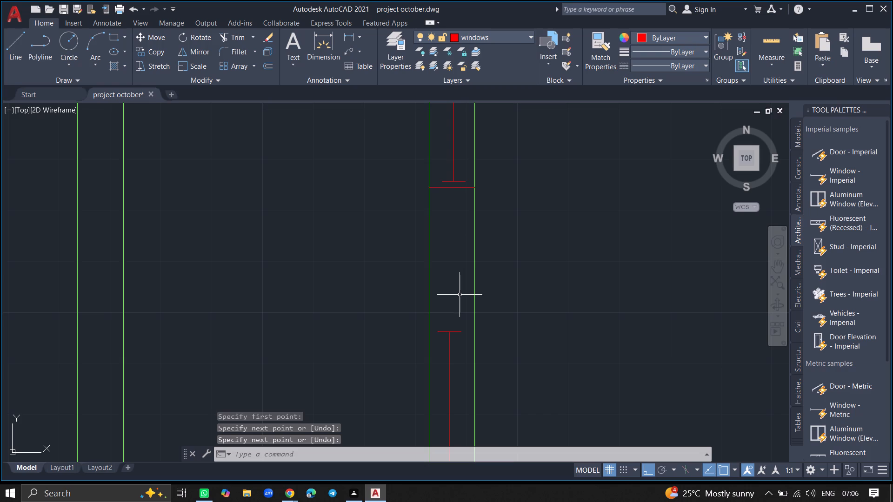
Draw a horizontal line across the same wall, face to face, just above the lower window.
{"action": "key", "text": "l"}
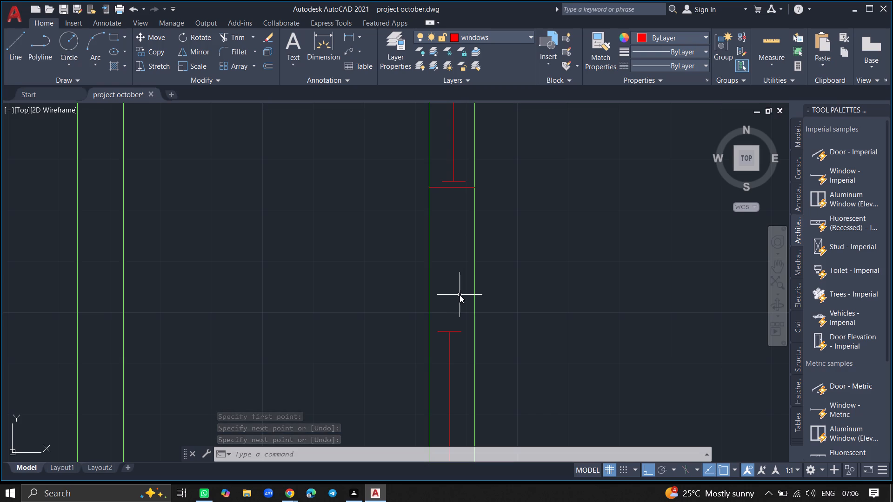
{"action": "key", "text": "Return"}
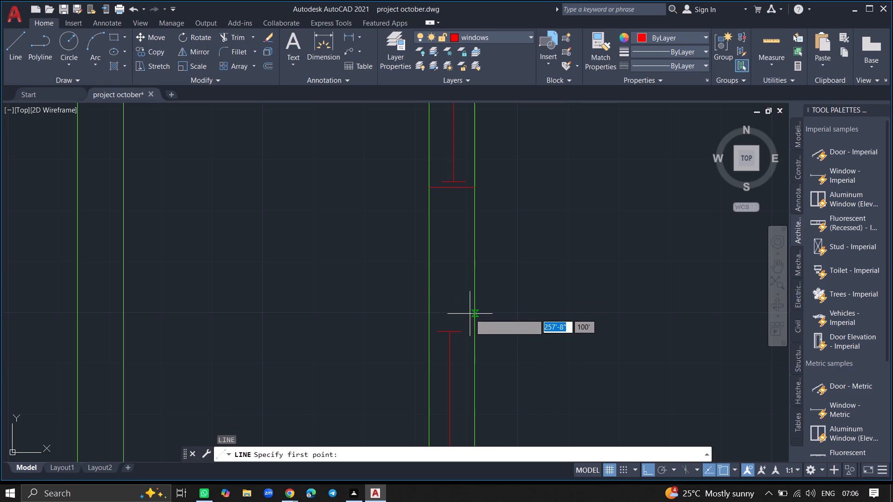
{"action": "left_click", "coordinate": [475, 321]}
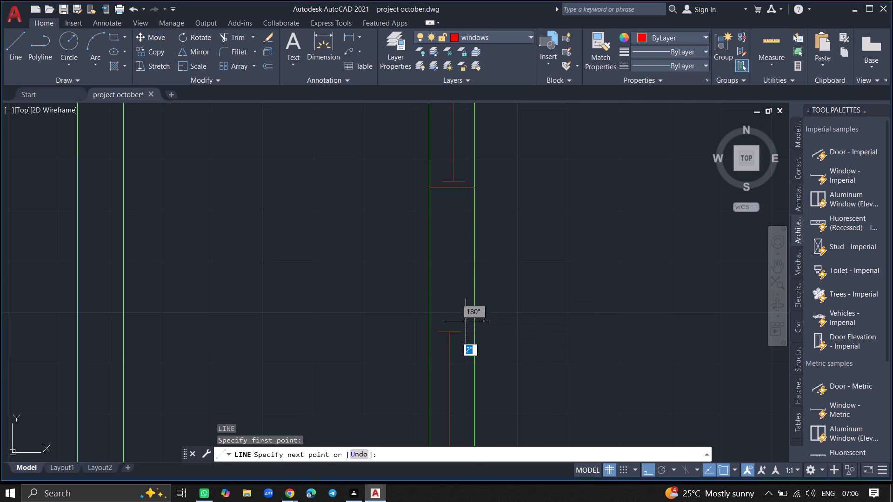
{"action": "left_click", "coordinate": [430, 324]}
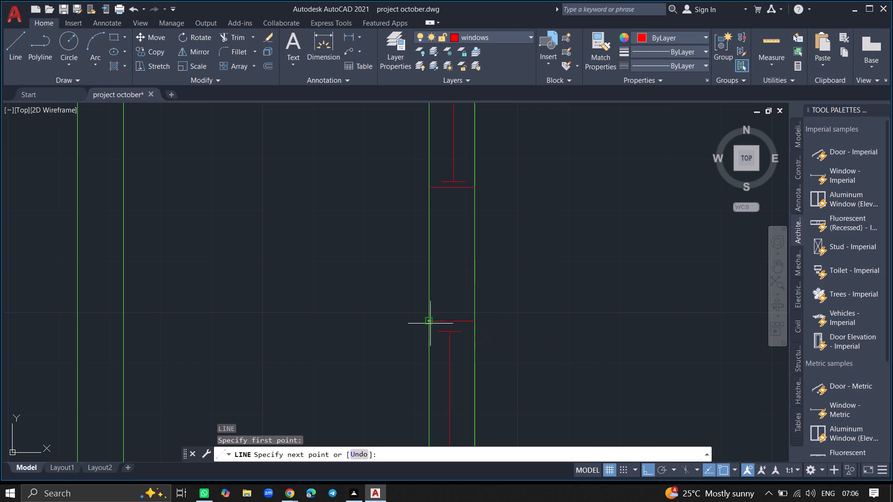
{"action": "key", "text": "Return"}
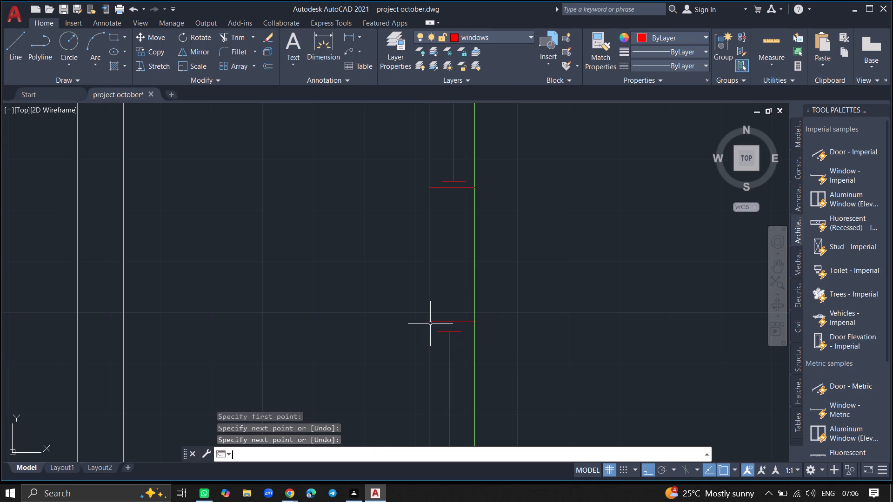
{"action": "scroll", "coordinate": [430, 324], "scroll_direction": "down", "scroll_amount": 4, "text": "ctrl"}
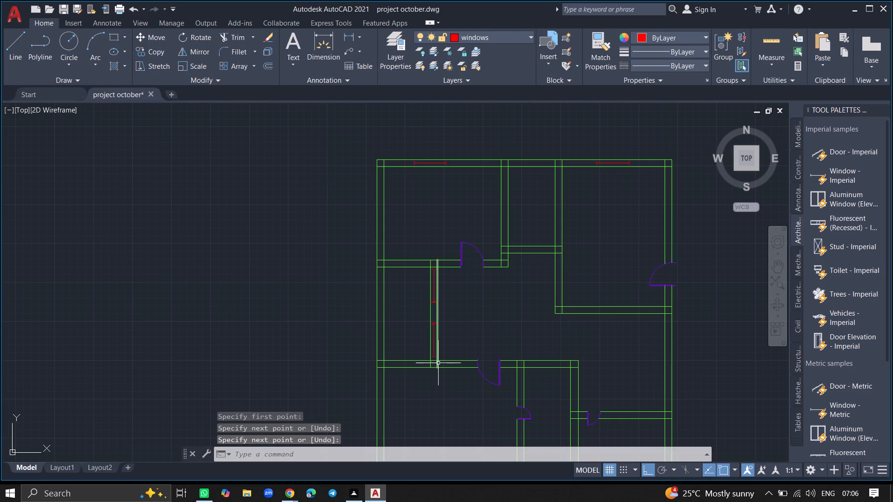
{"action": "scroll", "coordinate": [438, 363], "scroll_direction": "up", "scroll_amount": 3, "text": "ctrl"}
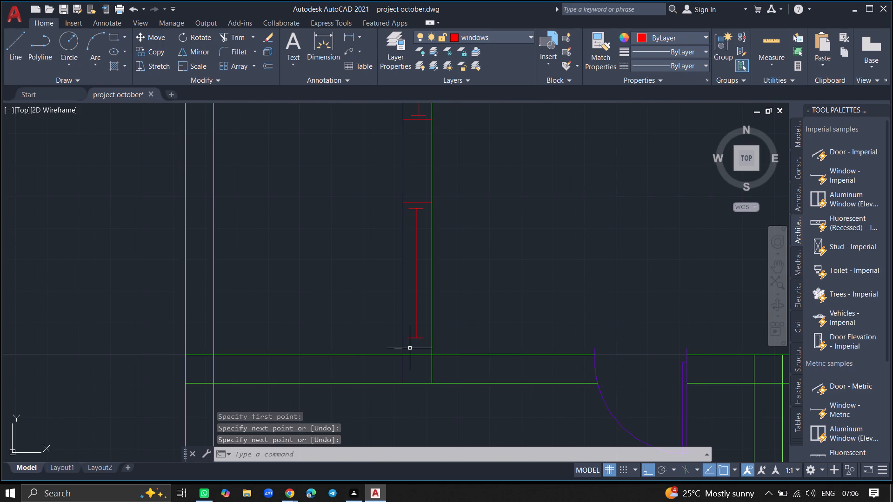
Draw a horizontal line about 9" long across the interior wall, face to face, just below the lower window.
{"action": "scroll", "coordinate": [410, 348], "scroll_direction": "up", "scroll_amount": 4, "text": "ctrl"}
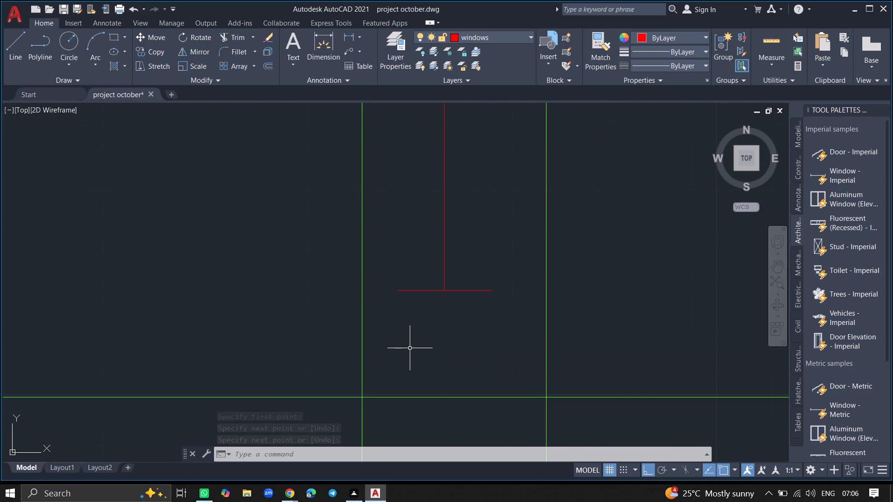
{"action": "key", "text": "l"}
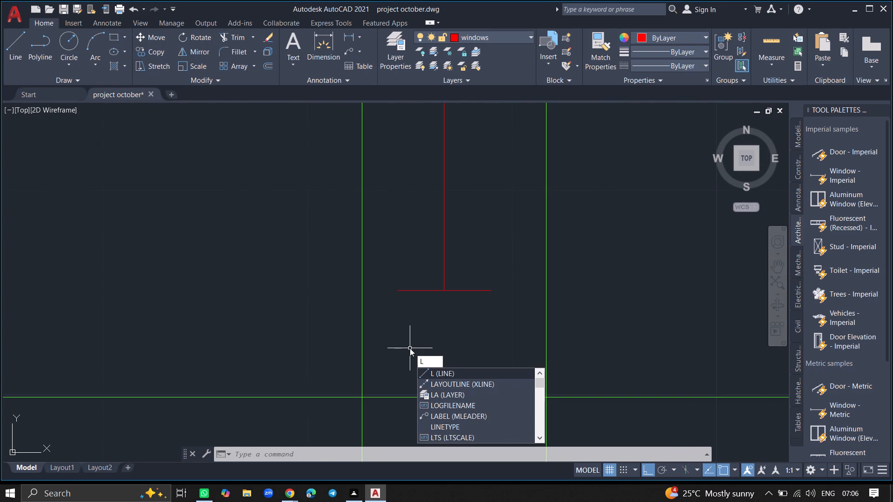
{"action": "key", "text": "Return"}
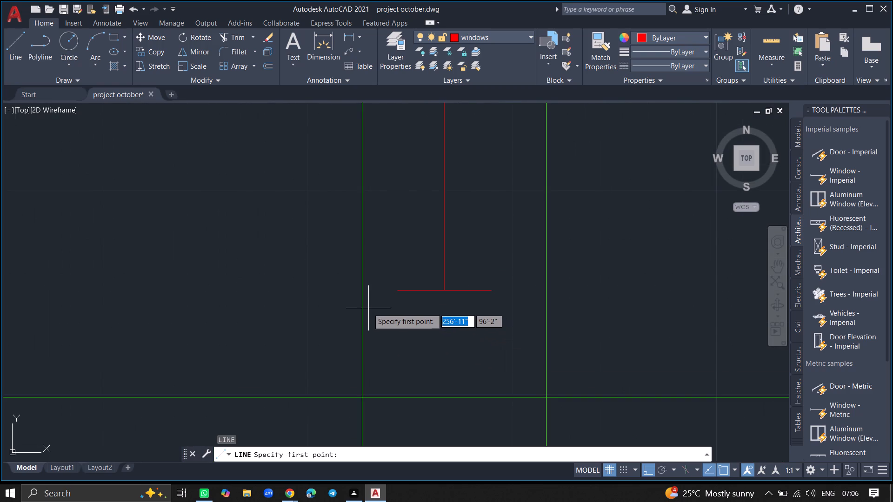
{"action": "left_click", "coordinate": [363, 303]}
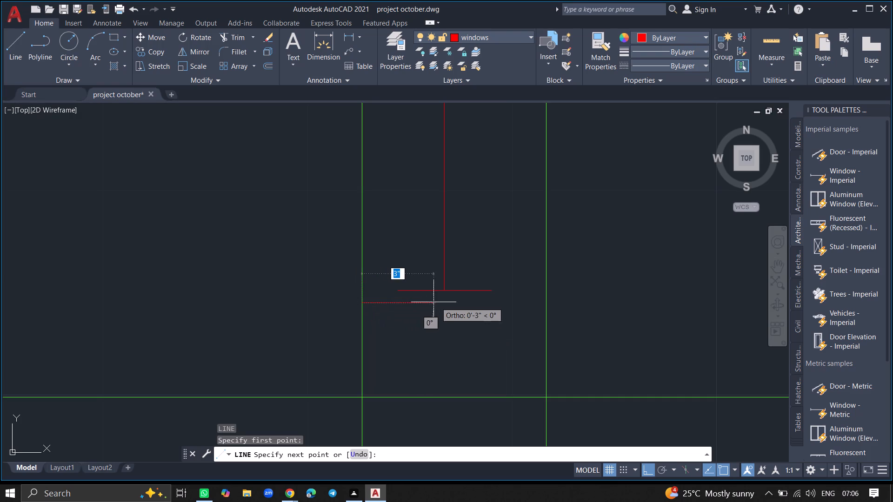
{"action": "left_click", "coordinate": [545, 301]}
{"action": "key", "text": "Return"}
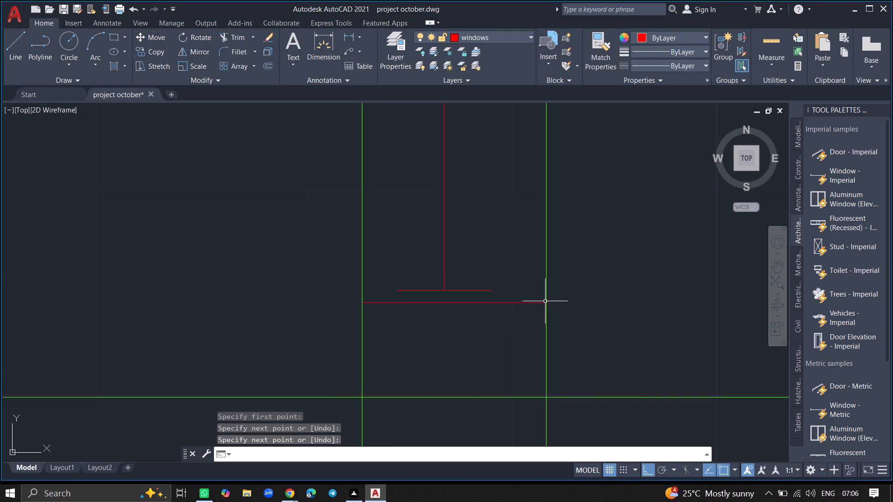
Draw a horizontal line about 9" long across the same interior wall just above the upper window.
{"action": "scroll", "coordinate": [545, 301], "scroll_direction": "down", "scroll_amount": 9, "text": "ctrl"}
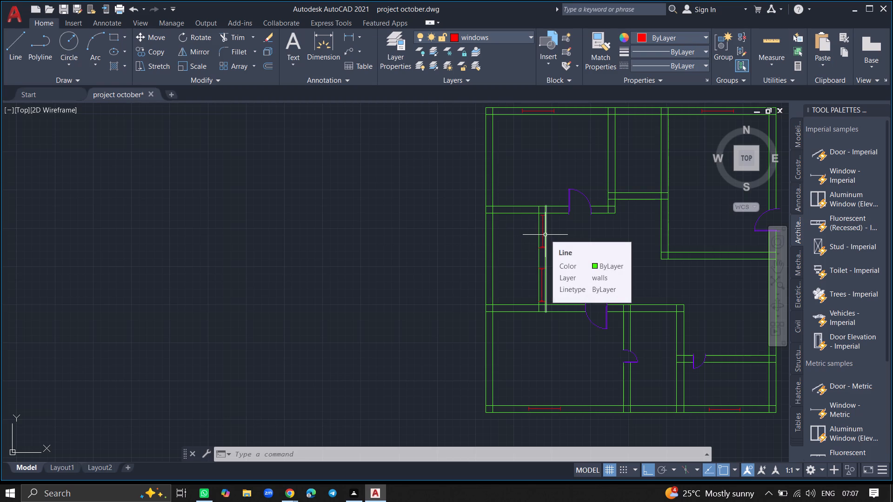
{"action": "scroll", "coordinate": [545, 235], "scroll_direction": "up", "scroll_amount": 2, "text": "ctrl"}
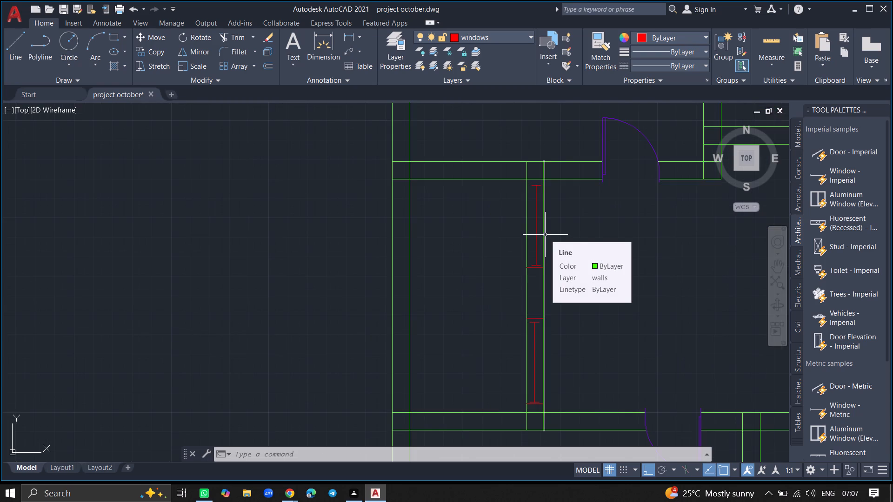
{"action": "scroll", "coordinate": [545, 235], "scroll_direction": "up", "scroll_amount": 1, "text": "ctrl"}
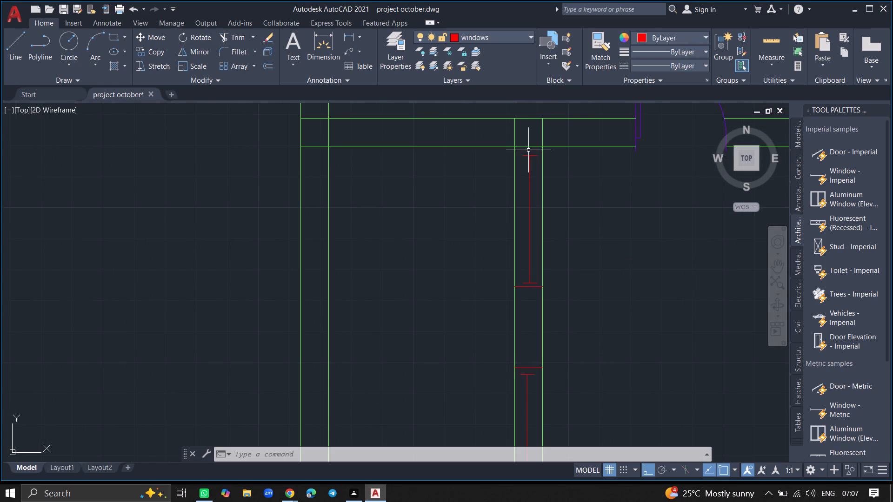
{"action": "scroll", "coordinate": [528, 150], "scroll_direction": "up", "scroll_amount": 2, "text": "ctrl"}
{"action": "key", "text": "l"}
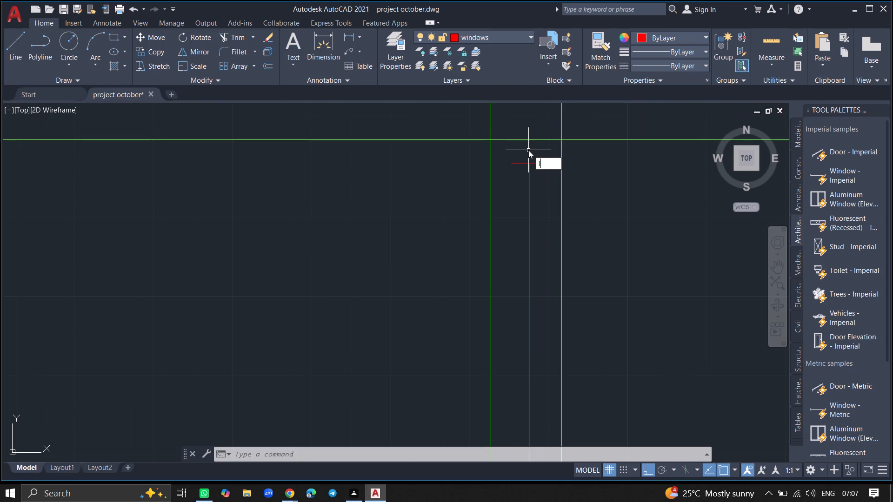
{"action": "key", "text": "Return"}
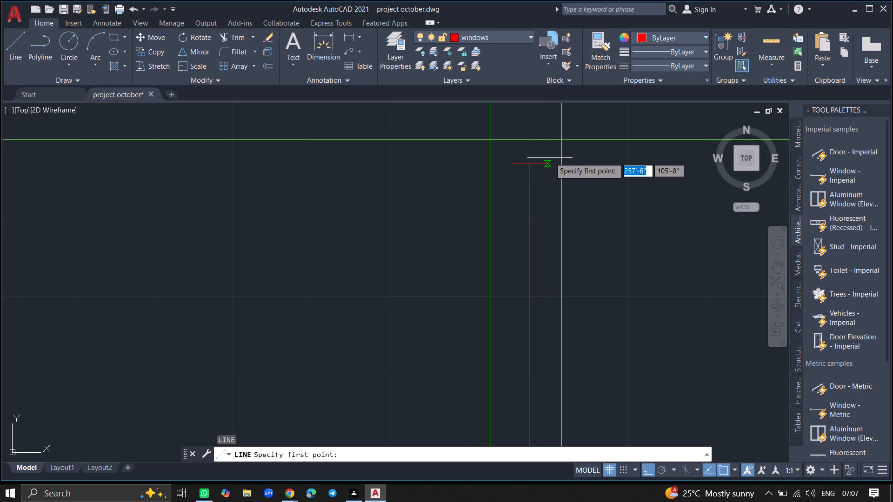
{"action": "left_click", "coordinate": [562, 153]}
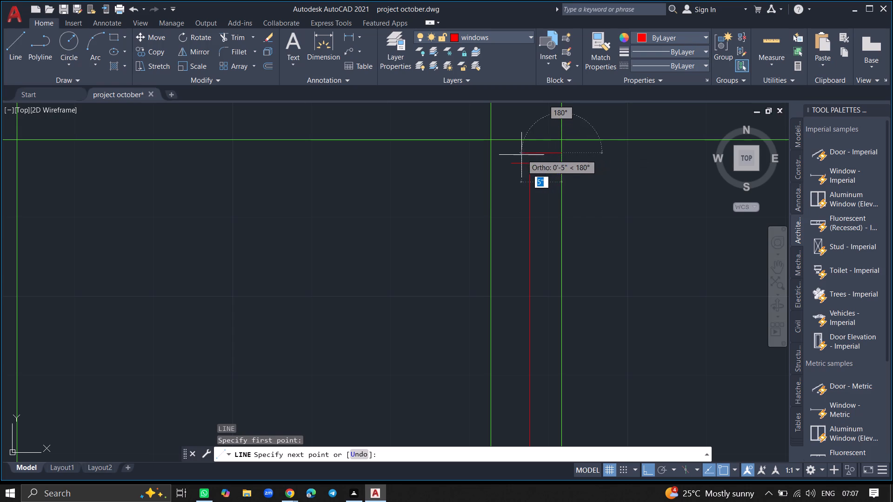
{"action": "left_click", "coordinate": [490, 154]}
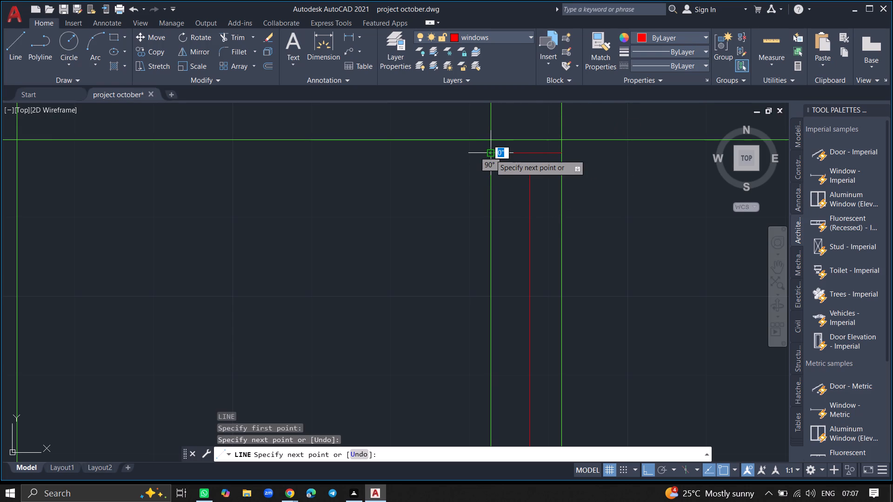
{"action": "key", "text": "Return"}
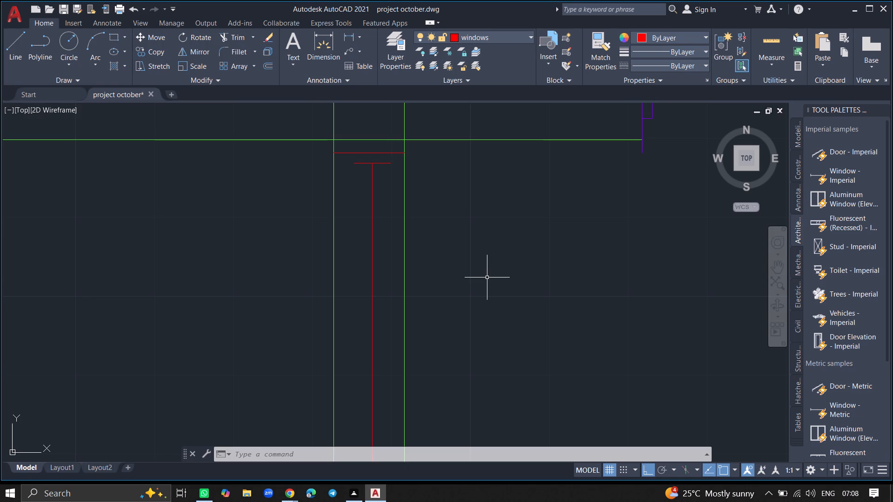
Draw a vertical line across the top exterior wall, face to face, just left of the upper-left room's window.
{"action": "scroll", "coordinate": [487, 277], "scroll_direction": "down", "scroll_amount": 1, "text": "ctrl"}
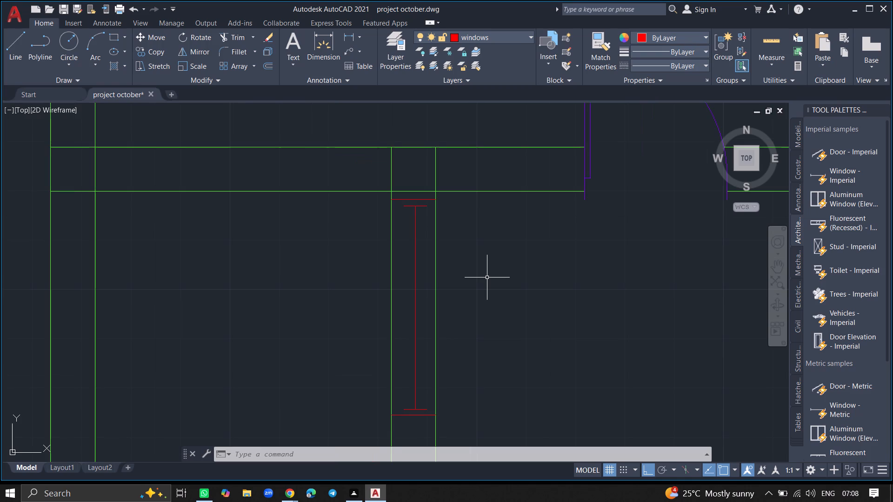
{"action": "scroll", "coordinate": [487, 277], "scroll_direction": "down", "scroll_amount": 2, "text": "ctrl"}
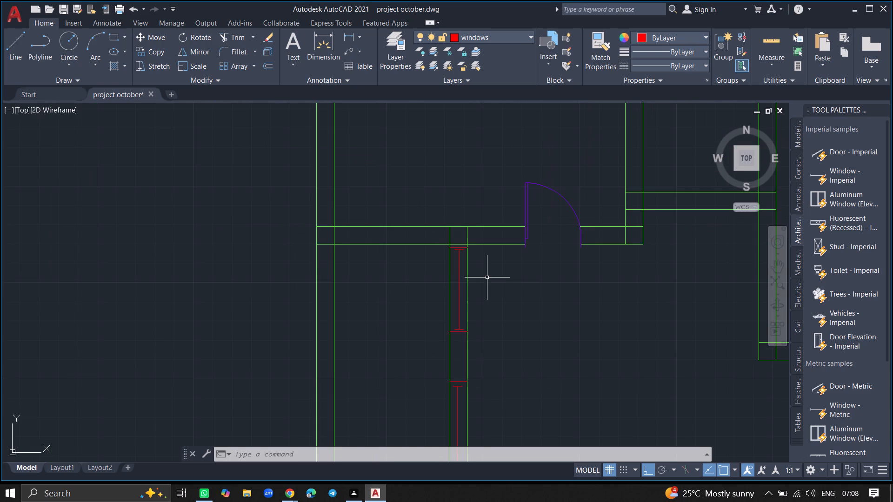
{"action": "scroll", "coordinate": [425, 296], "scroll_direction": "down", "scroll_amount": 4, "text": "ctrl"}
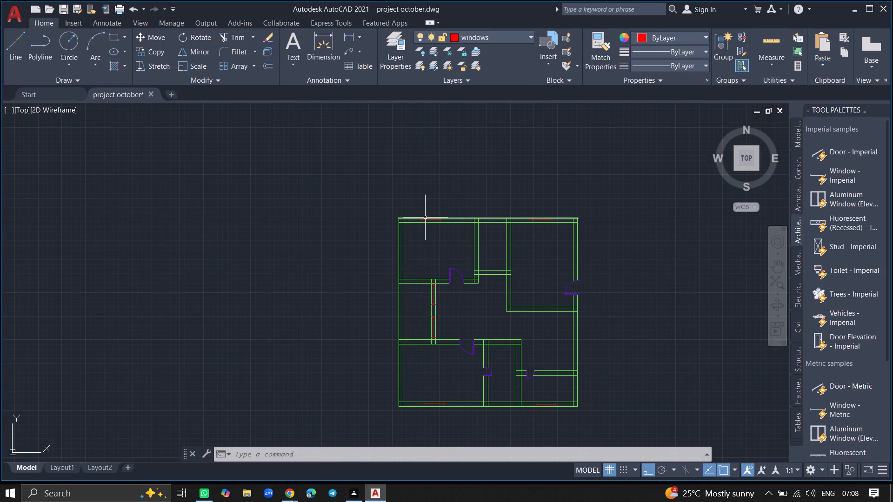
{"action": "scroll", "coordinate": [425, 217], "scroll_direction": "up", "scroll_amount": 2, "text": "ctrl"}
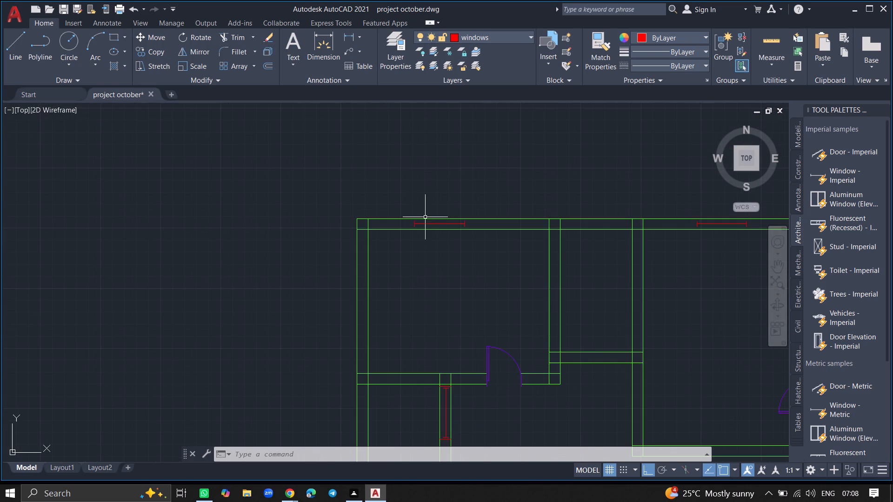
{"action": "scroll", "coordinate": [427, 237], "scroll_direction": "up", "scroll_amount": 4, "text": "ctrl"}
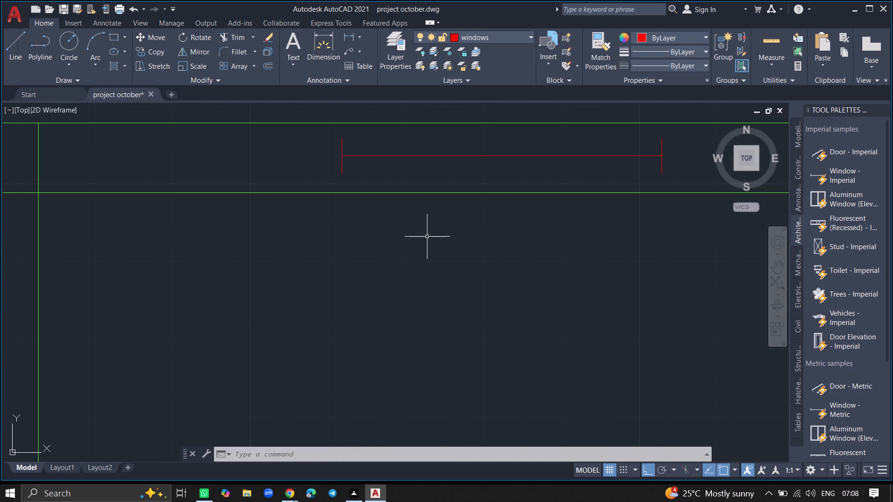
{"action": "key", "text": "l"}
{"action": "key", "text": "Return"}
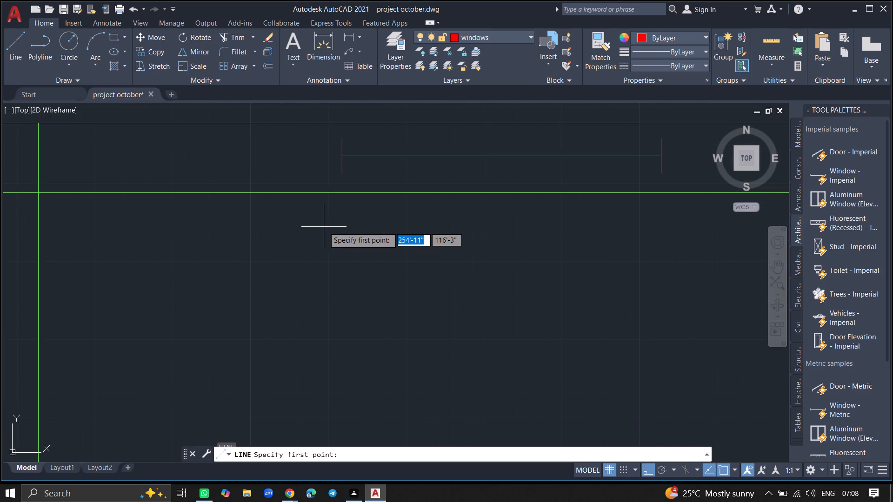
{"action": "left_click", "coordinate": [331, 122]}
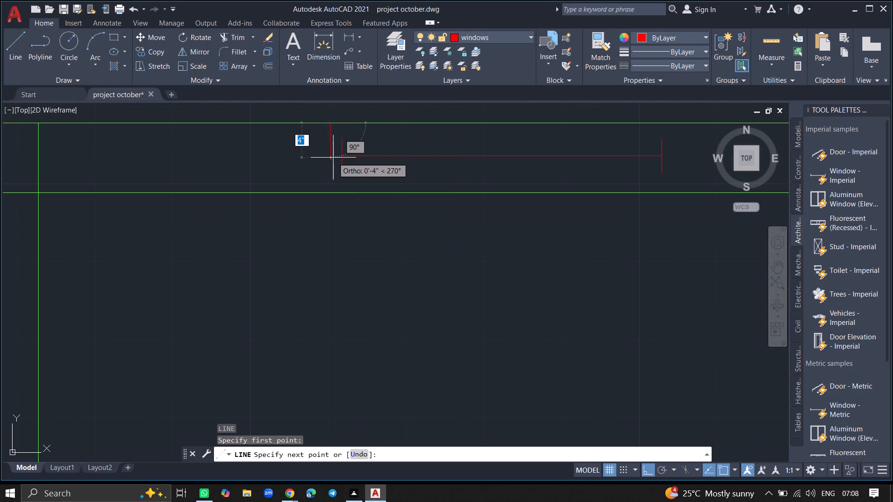
{"action": "left_click", "coordinate": [330, 196]}
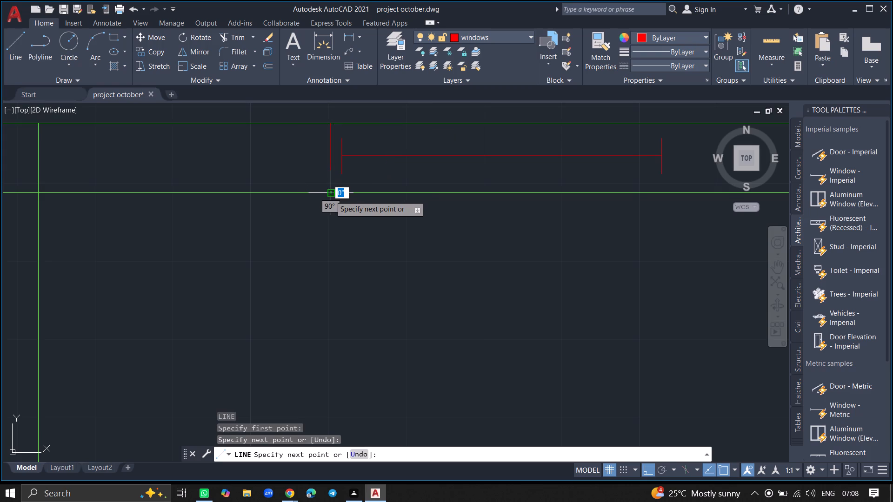
{"action": "key", "text": "Return"}
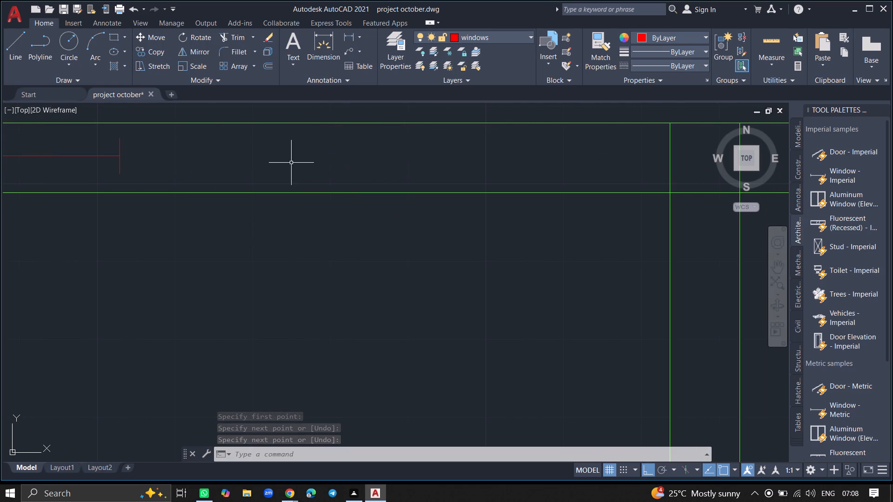
Draw a vertical line across the top exterior wall, face to face, just right of the upper-left room's window.
{"action": "key", "text": "l"}
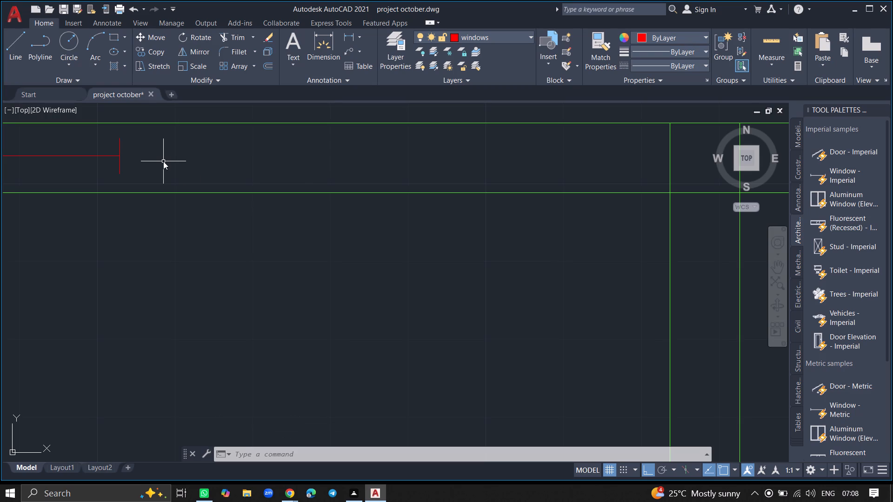
{"action": "key", "text": "Return"}
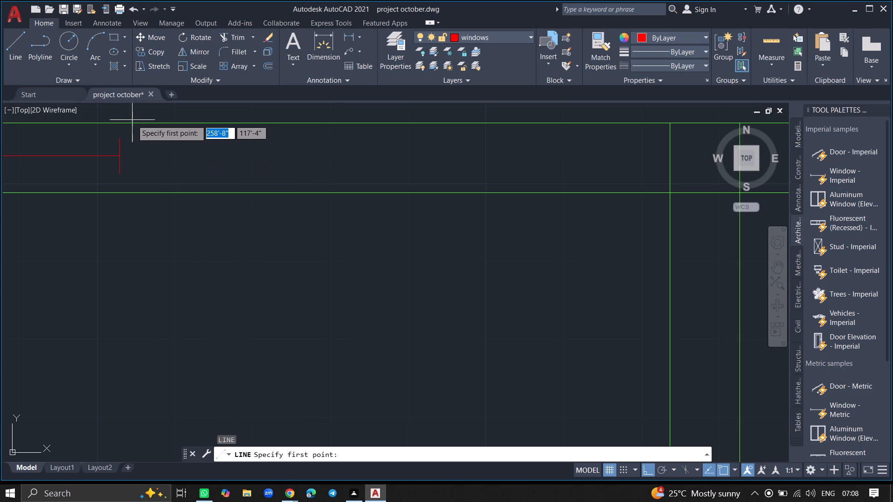
{"action": "left_click", "coordinate": [133, 124]}
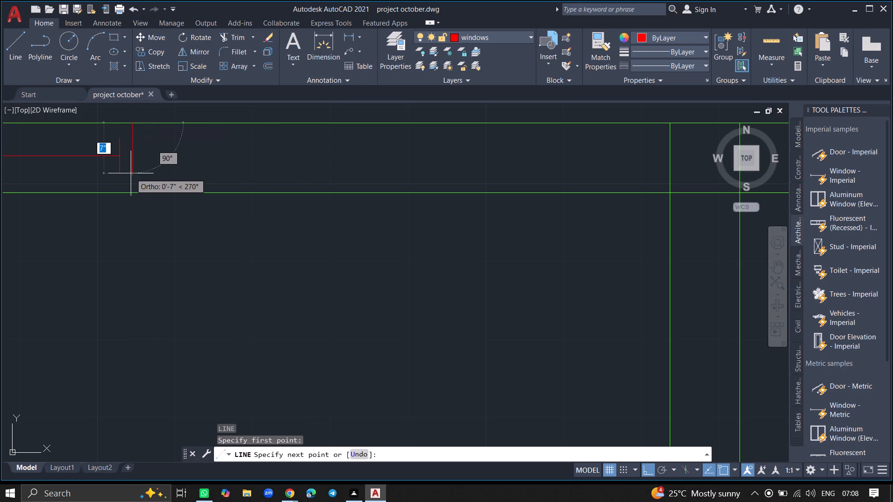
{"action": "left_click", "coordinate": [133, 195]}
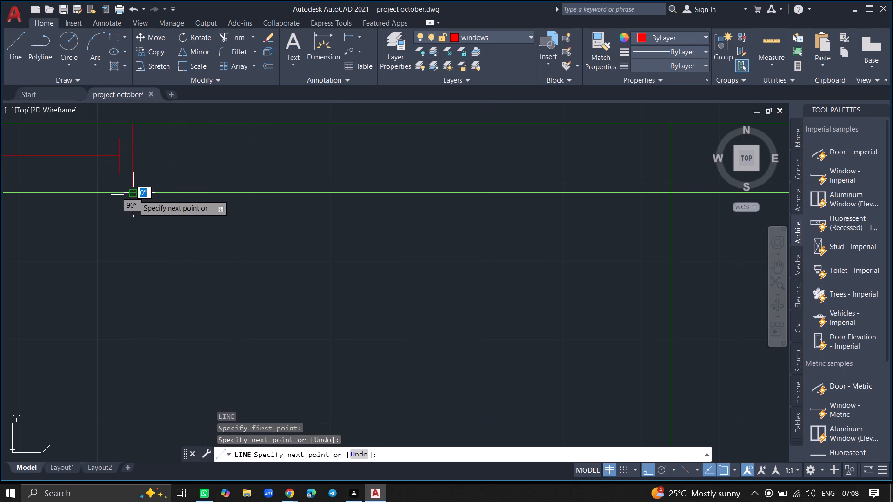
{"action": "key", "text": "Return"}
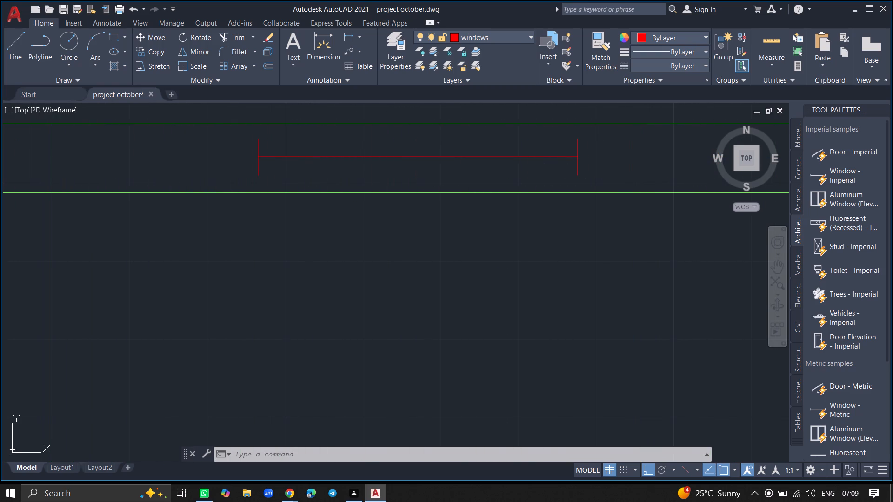
Draw a vertical line about 9" long across the top exterior wall just left of the upper-right room's window.
{"action": "key", "text": "l"}
{"action": "key", "text": "Return"}
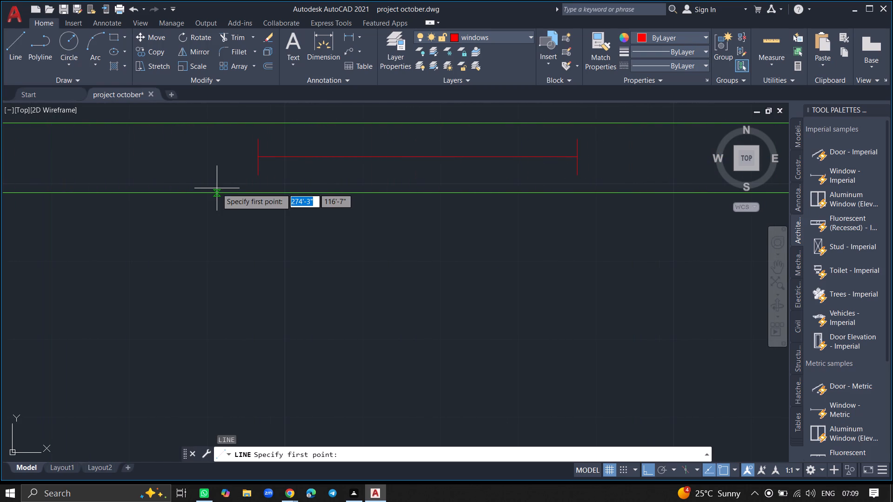
{"action": "left_click", "coordinate": [246, 124]}
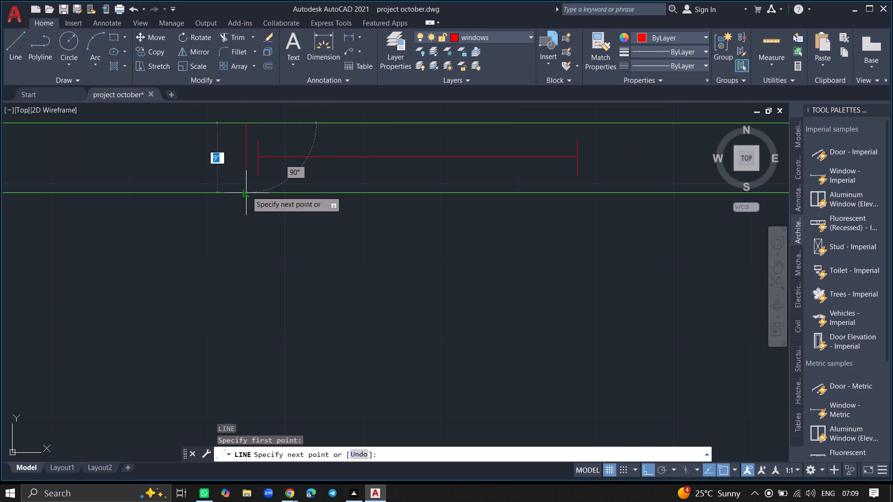
{"action": "left_click", "coordinate": [247, 192]}
{"action": "key", "text": "Return"}
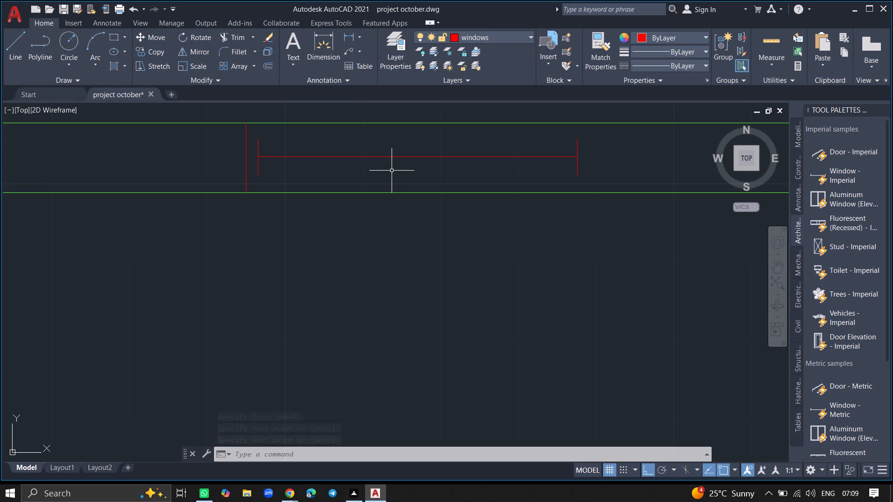
Draw a vertical line across the top exterior wall, face to face, just right of the upper-right room's window.
{"action": "key", "text": "l"}
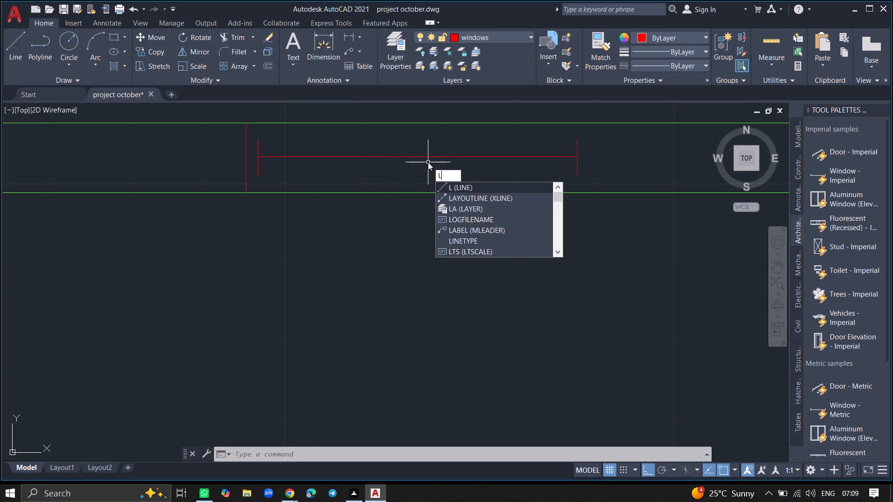
{"action": "key", "text": "Return"}
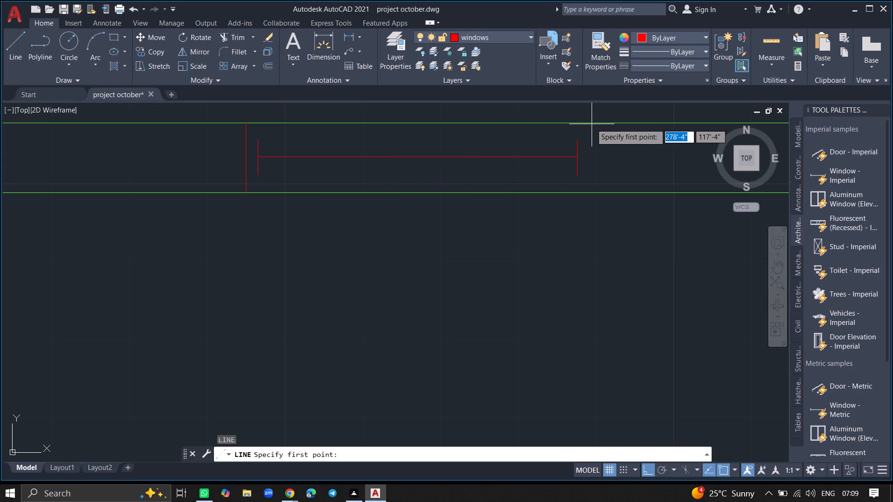
{"action": "left_click", "coordinate": [584, 125]}
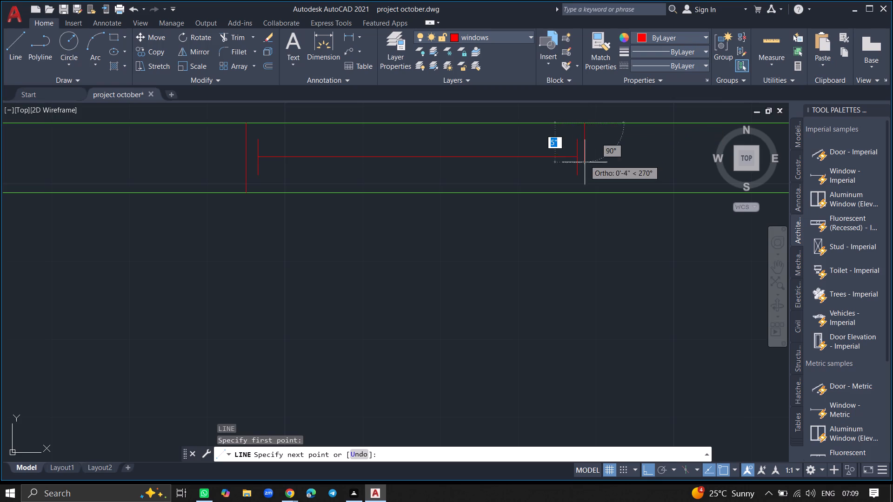
{"action": "left_click", "coordinate": [585, 192]}
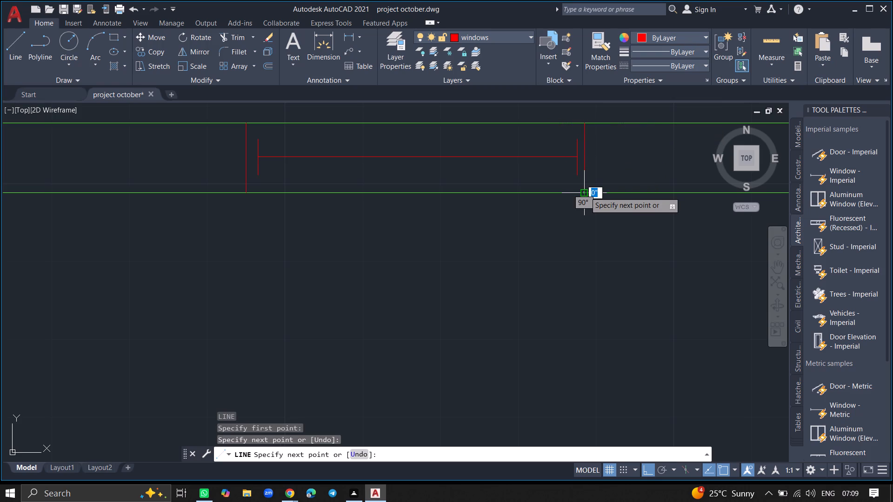
{"action": "key", "text": "Return"}
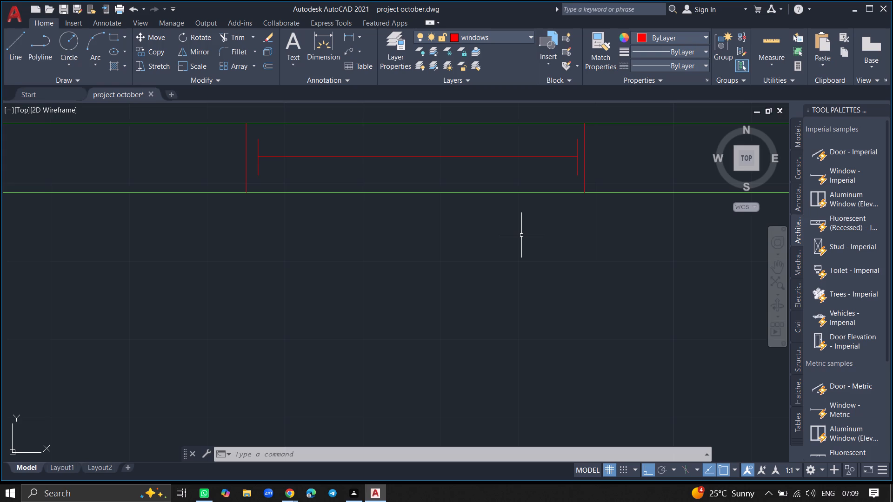
Draw a vertical line across the bottom exterior wall, face to face, just left of the lower-left room's window.
{"action": "scroll", "coordinate": [521, 235], "scroll_direction": "down", "scroll_amount": 4, "text": "ctrl"}
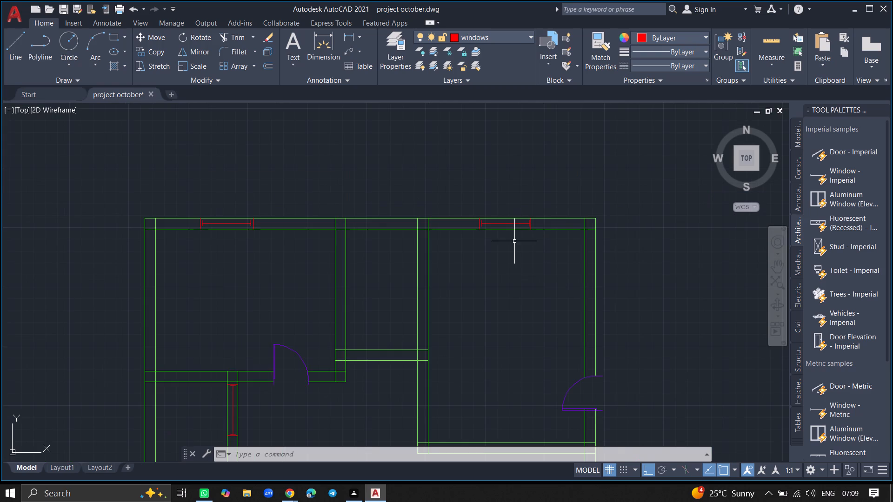
{"action": "scroll", "coordinate": [475, 286], "scroll_direction": "down", "scroll_amount": 3, "text": "ctrl"}
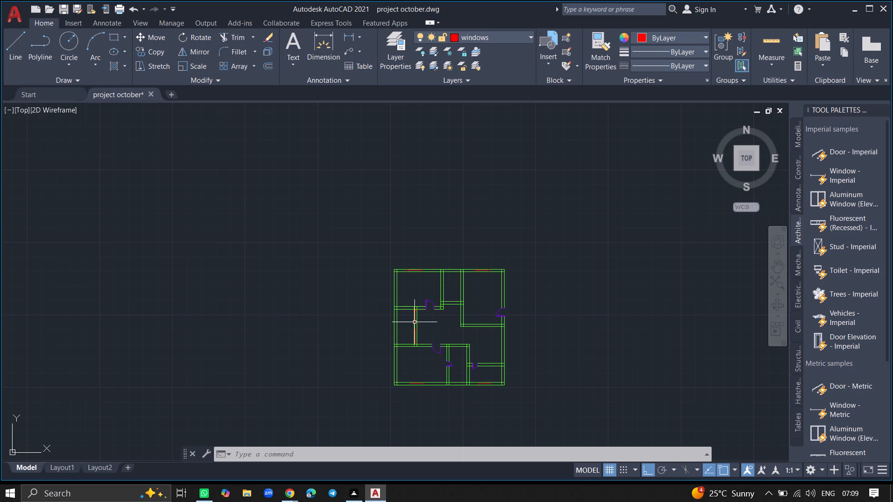
{"action": "scroll", "coordinate": [417, 345], "scroll_direction": "up", "scroll_amount": 1, "text": "ctrl"}
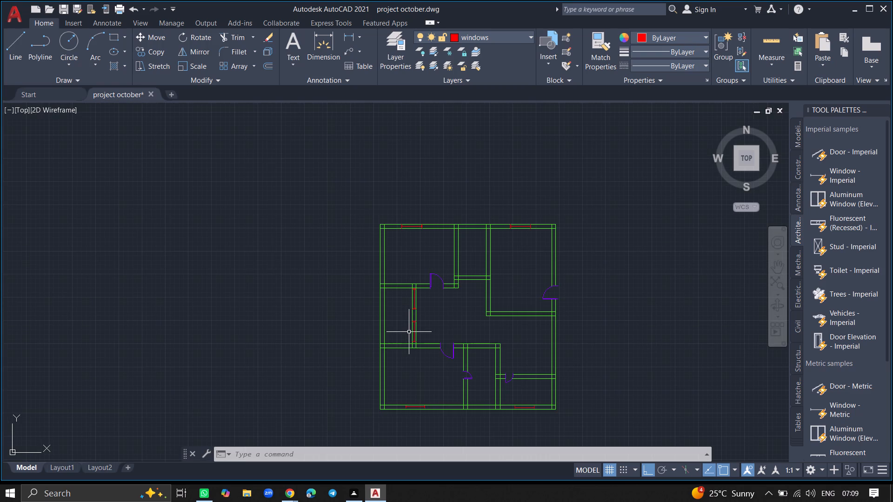
{"action": "scroll", "coordinate": [409, 332], "scroll_direction": "up", "scroll_amount": 2, "text": "ctrl"}
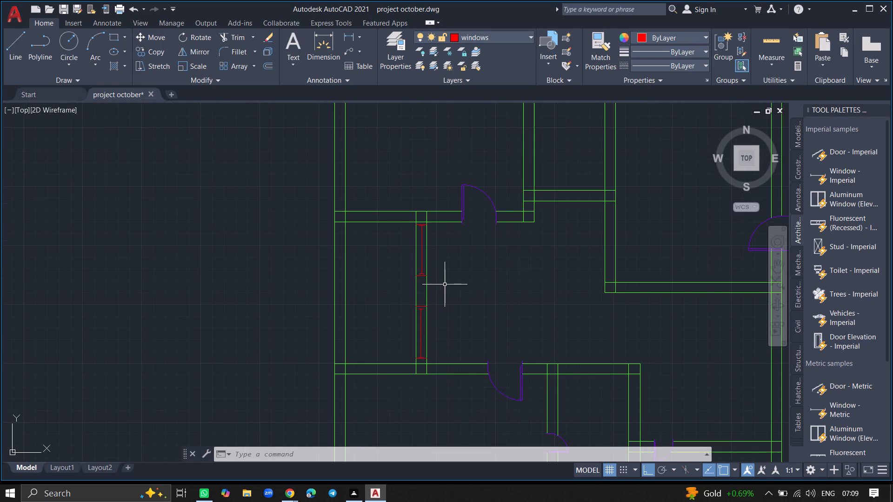
{"action": "scroll", "coordinate": [451, 288], "scroll_direction": "down", "scroll_amount": 2, "text": "ctrl"}
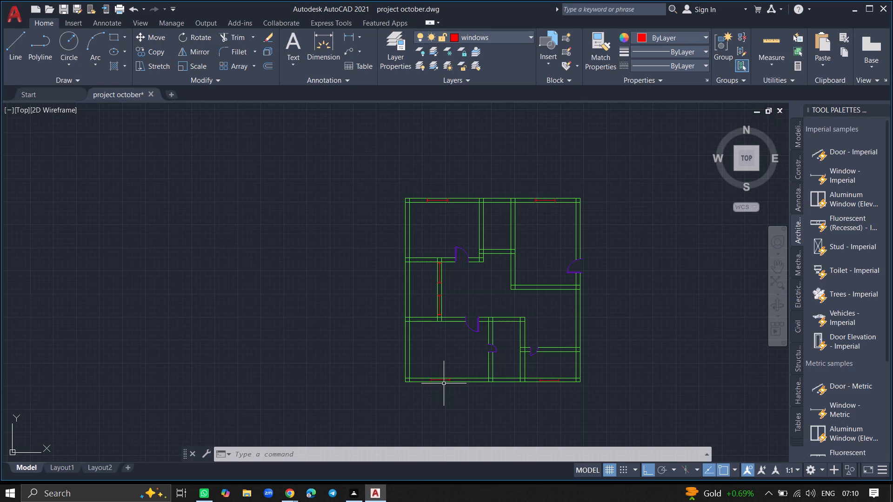
{"action": "scroll", "coordinate": [444, 383], "scroll_direction": "up", "scroll_amount": 3, "text": "ctrl"}
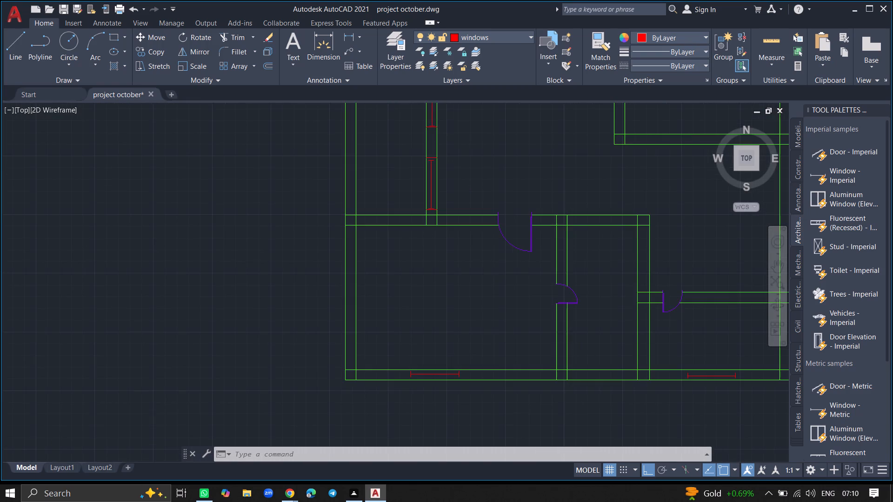
{"action": "scroll", "coordinate": [399, 376], "scroll_direction": "up", "scroll_amount": 1, "text": "ctrl"}
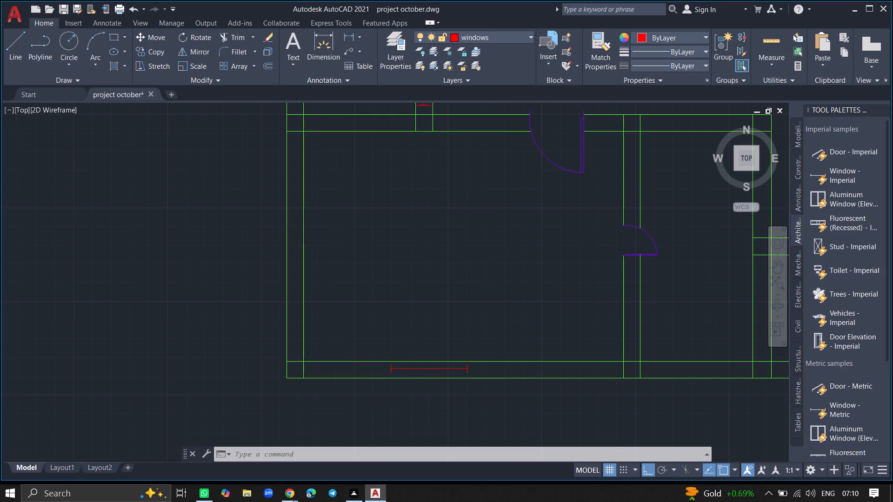
{"action": "key", "text": "l"}
{"action": "key", "text": "Return"}
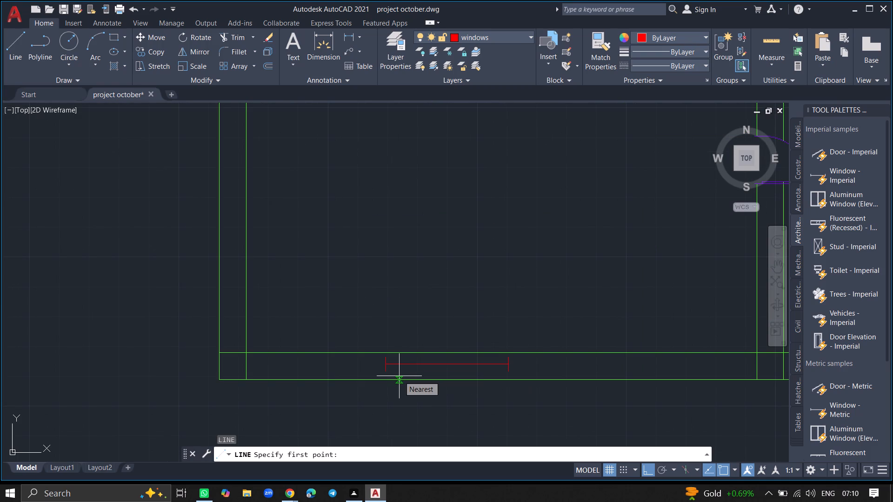
{"action": "scroll", "coordinate": [399, 376], "scroll_direction": "up", "scroll_amount": 2, "text": "ctrl"}
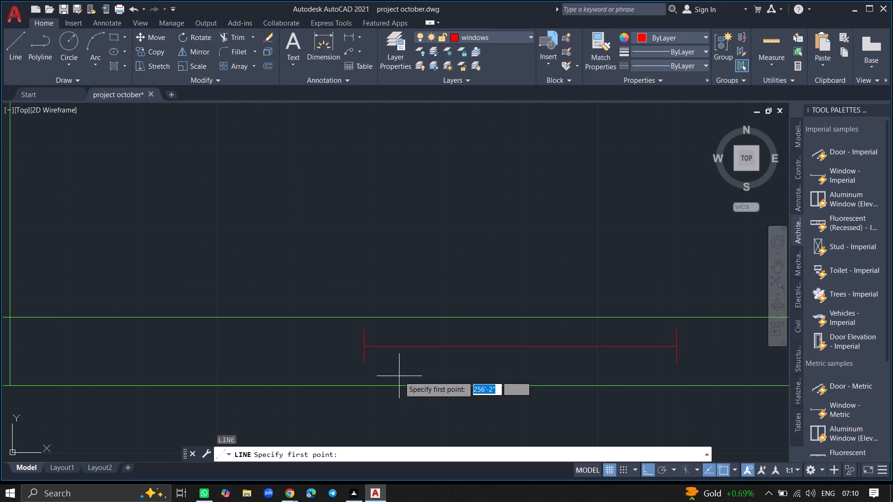
{"action": "left_click", "coordinate": [356, 317]}
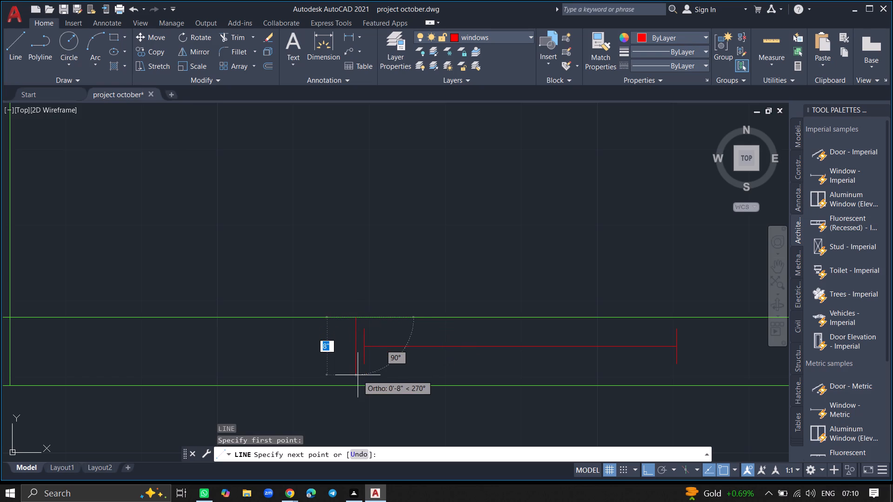
{"action": "left_click", "coordinate": [357, 385]}
{"action": "key", "text": "Return"}
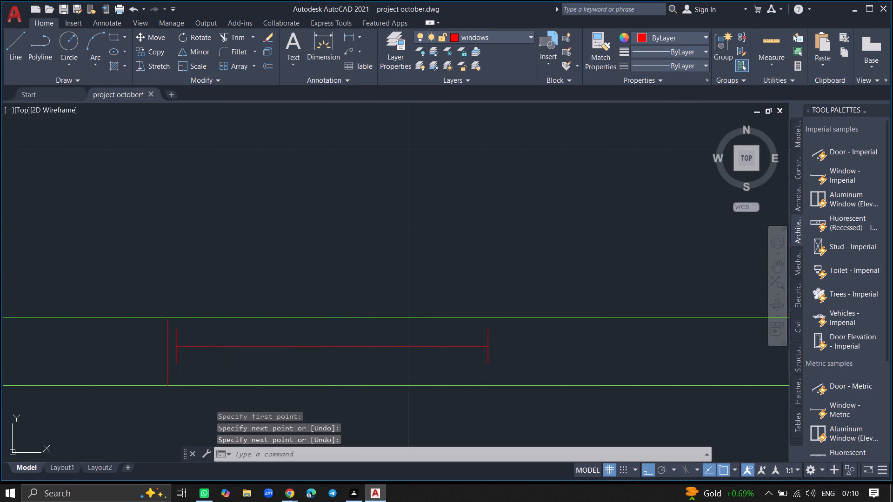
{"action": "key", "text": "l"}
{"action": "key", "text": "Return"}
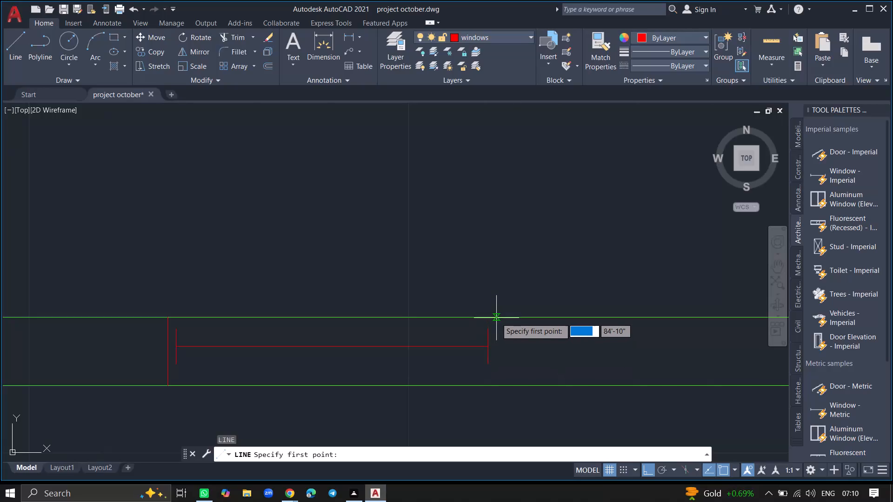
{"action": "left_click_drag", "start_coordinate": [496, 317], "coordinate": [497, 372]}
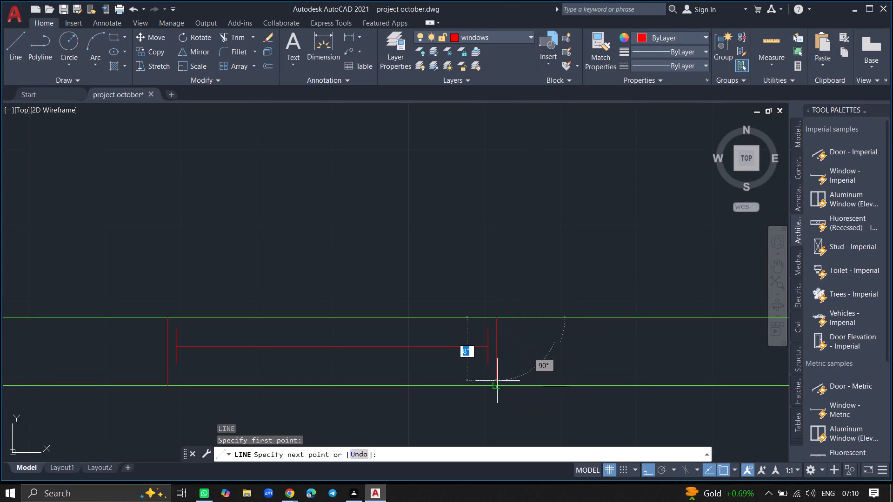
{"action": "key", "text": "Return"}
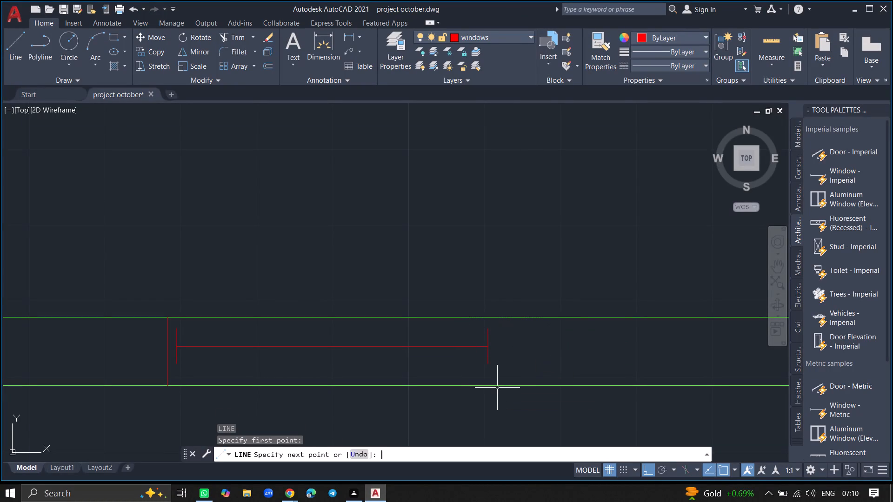
Draw a vertical line about 9" long across the bottom exterior wall just right of the lower-left room's window.
{"action": "key", "text": "l"}
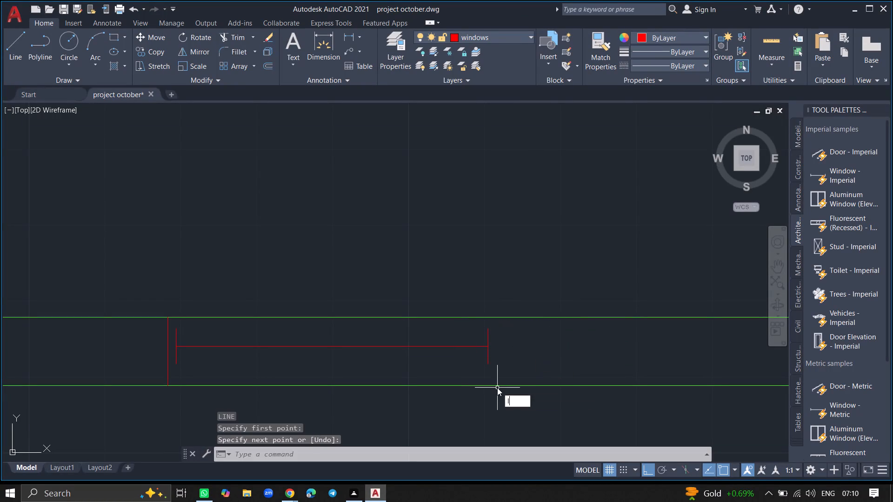
{"action": "key", "text": "Return"}
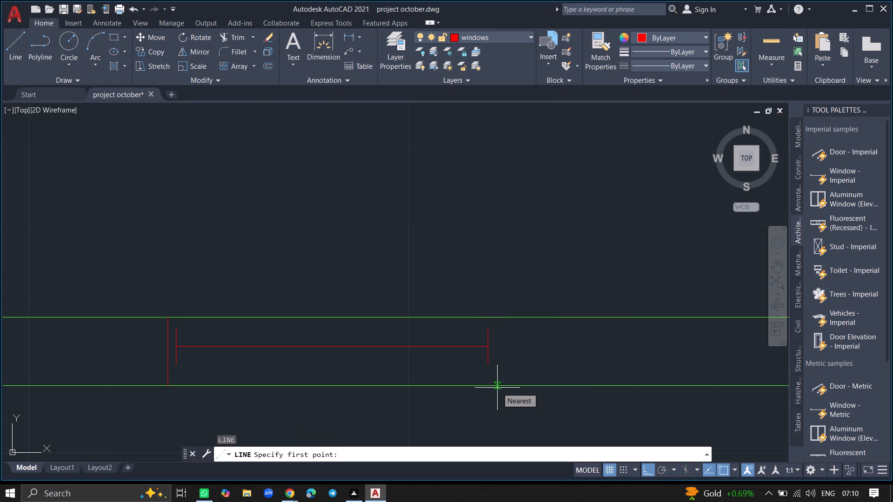
{"action": "left_click", "coordinate": [501, 387]}
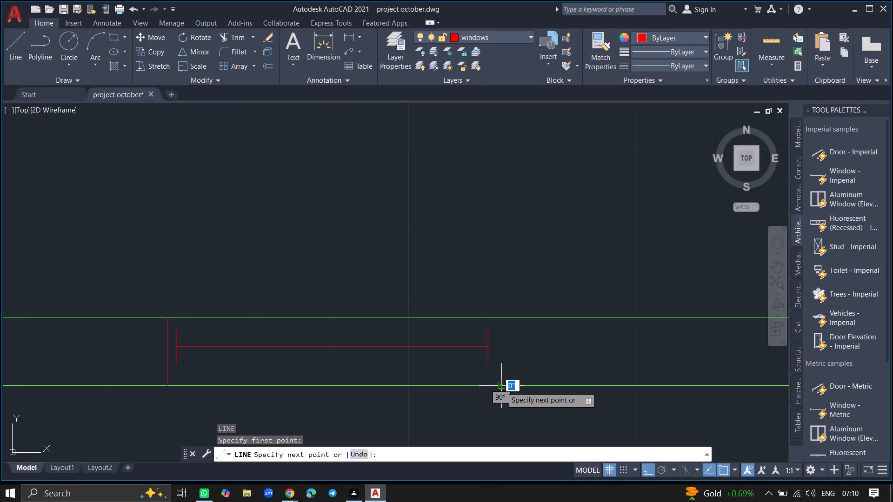
{"action": "left_click", "coordinate": [501, 317]}
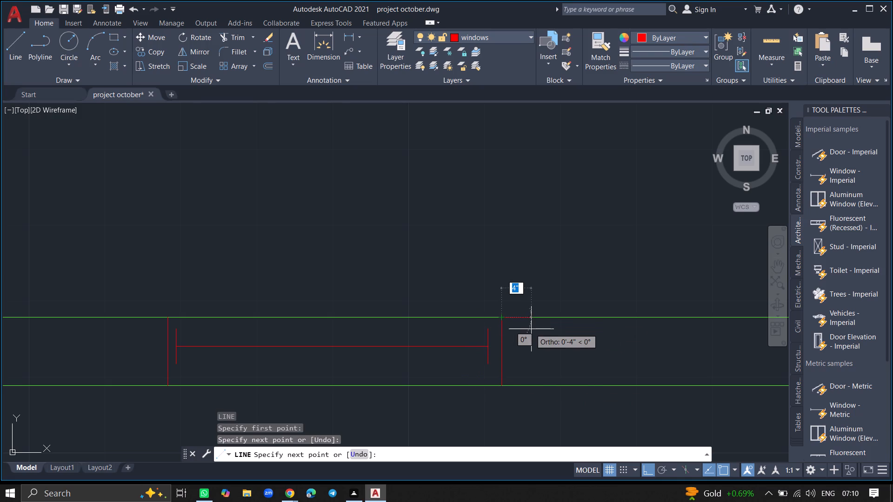
{"action": "key", "text": "Return"}
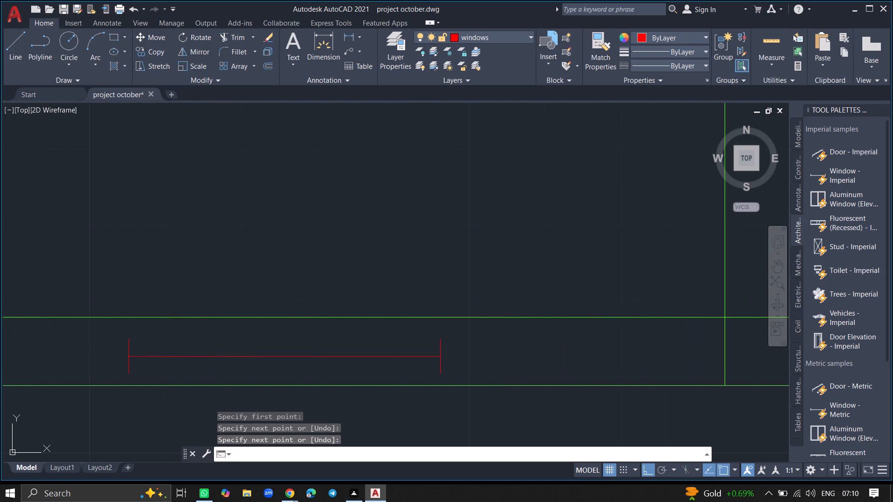
Draw a vertical line across the bottom exterior wall, face to face, just right of the lower-right room's window.
{"action": "key", "text": "l"}
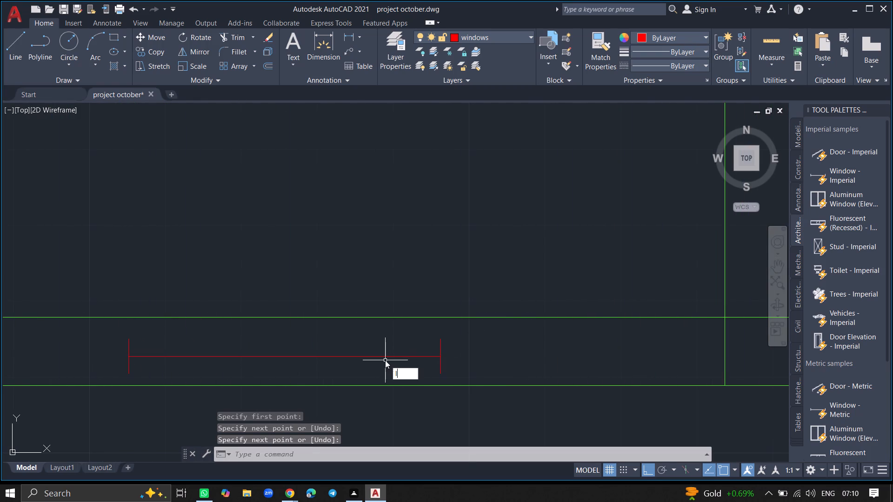
{"action": "key", "text": "Return"}
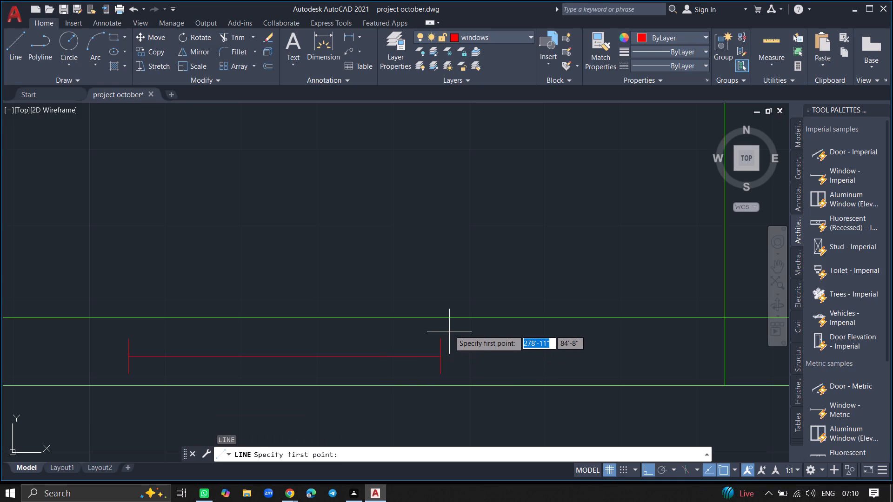
{"action": "left_click", "coordinate": [447, 317]}
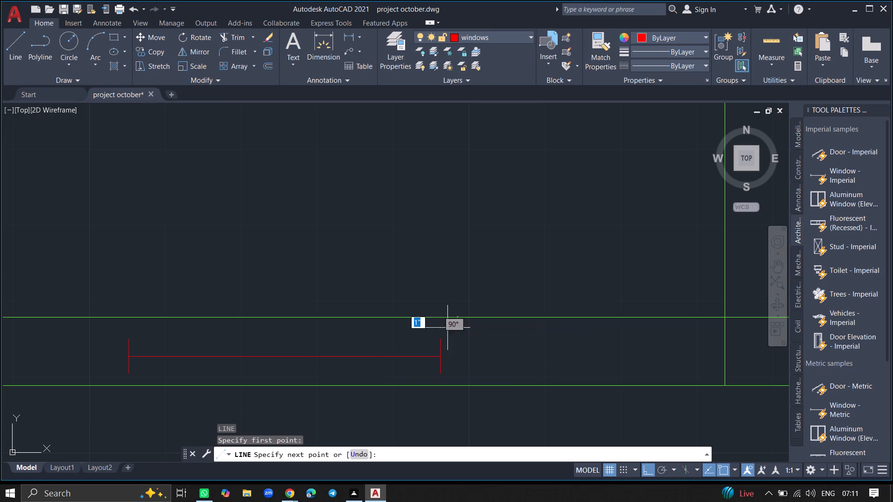
{"action": "left_click", "coordinate": [451, 386]}
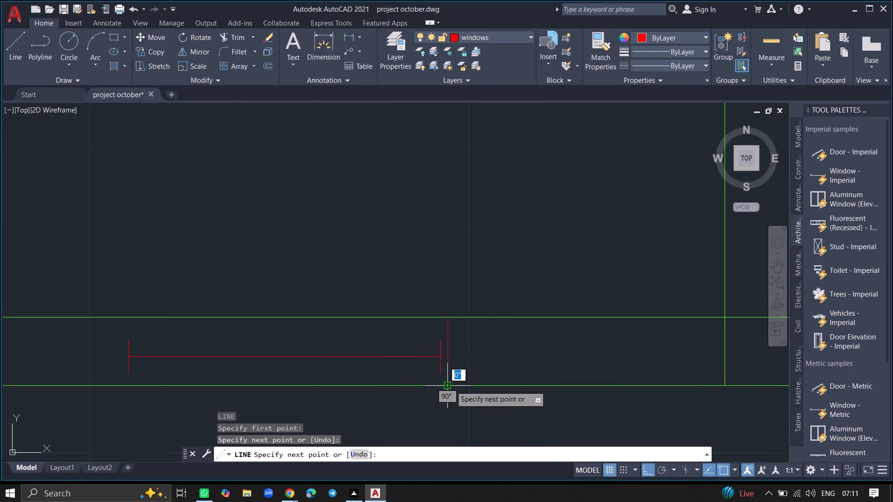
{"action": "key", "text": "Return"}
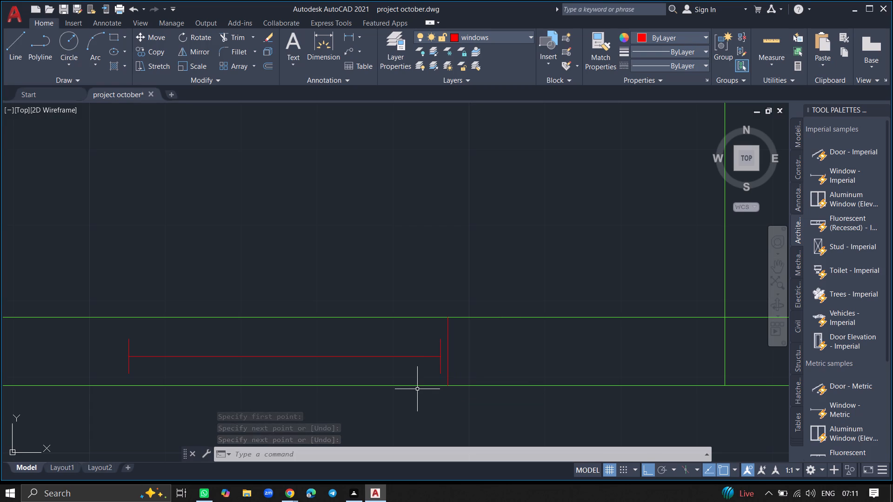
Draw a vertical line across the bottom exterior wall, face to face, just left of the lower-right room's window.
{"action": "key", "text": "l"}
{"action": "key", "text": "Return"}
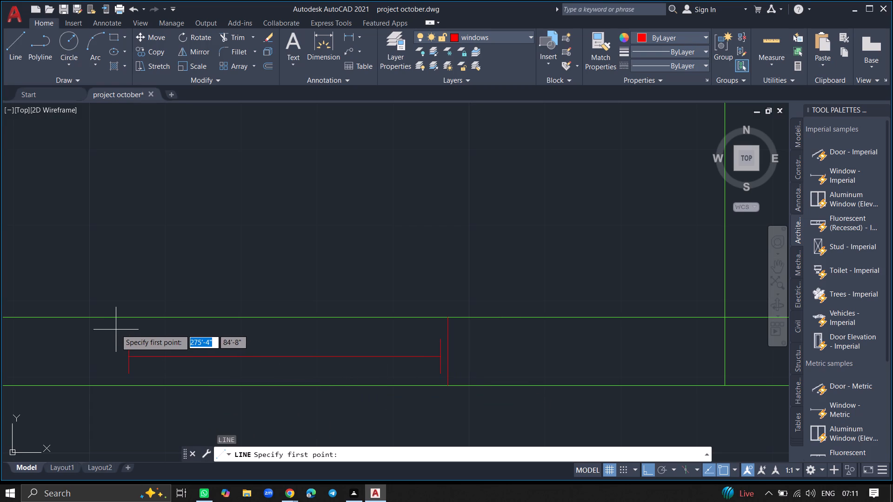
{"action": "left_click", "coordinate": [118, 316]}
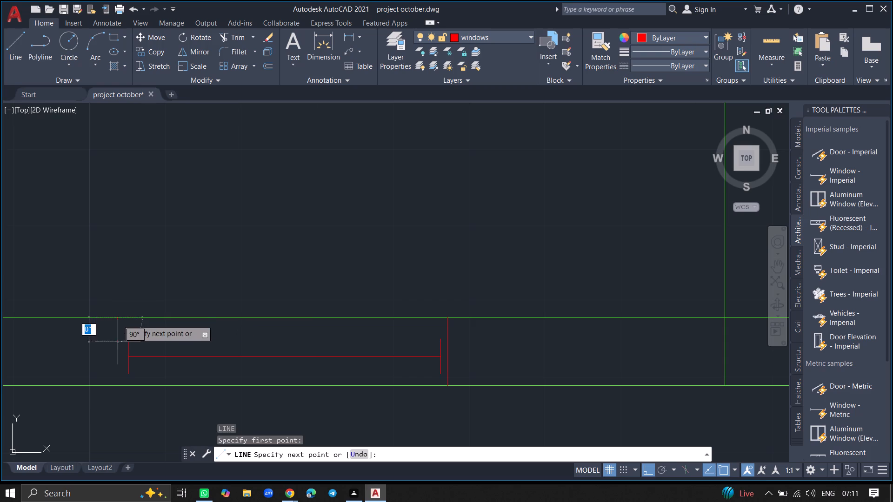
{"action": "left_click", "coordinate": [117, 388]}
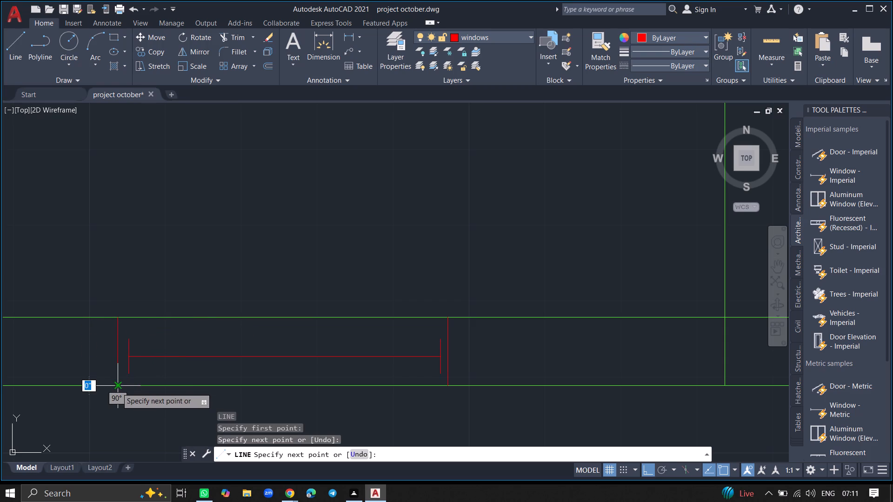
{"action": "key", "text": "Return"}
Insert a Window - Imperial block in the empty space to the right of the house plan.
{"action": "scroll", "coordinate": [117, 388], "scroll_direction": "down", "scroll_amount": 6, "text": "ctrl"}
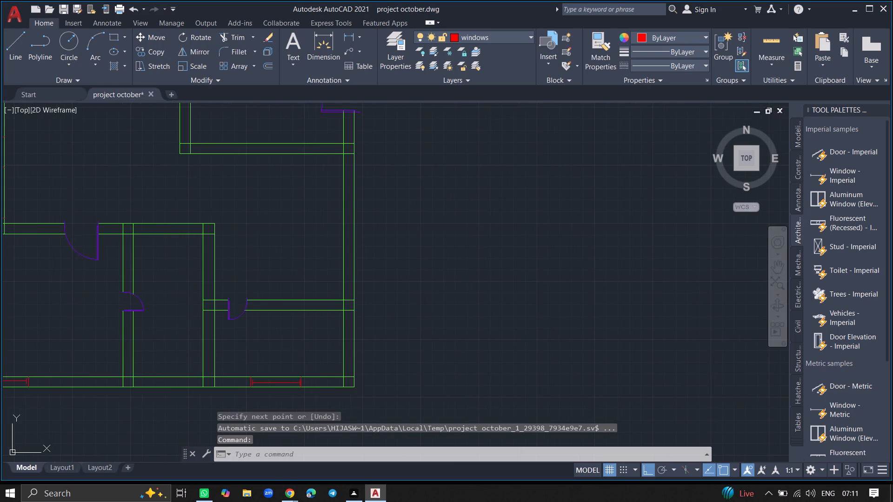
{"action": "scroll", "coordinate": [131, 341], "scroll_direction": "down", "scroll_amount": 1, "text": "ctrl"}
{"action": "scroll", "coordinate": [172, 317], "scroll_direction": "down", "scroll_amount": 2, "text": "ctrl"}
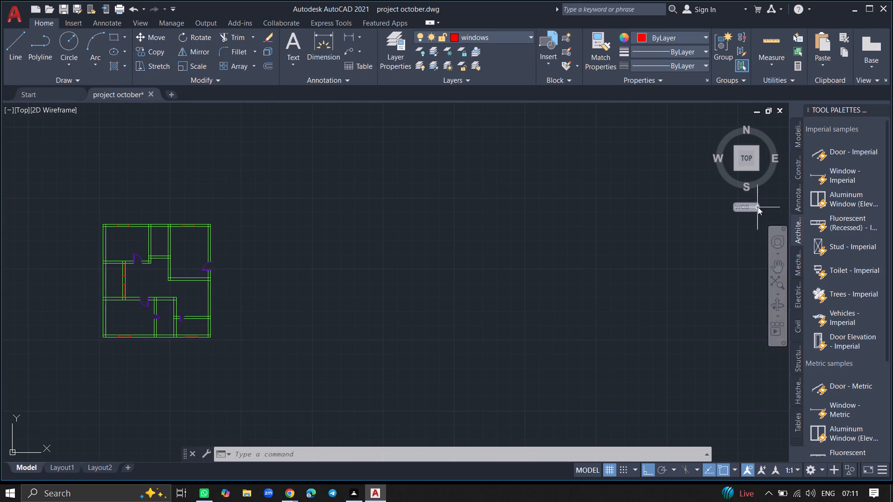
{"action": "left_click", "coordinate": [811, 172]}
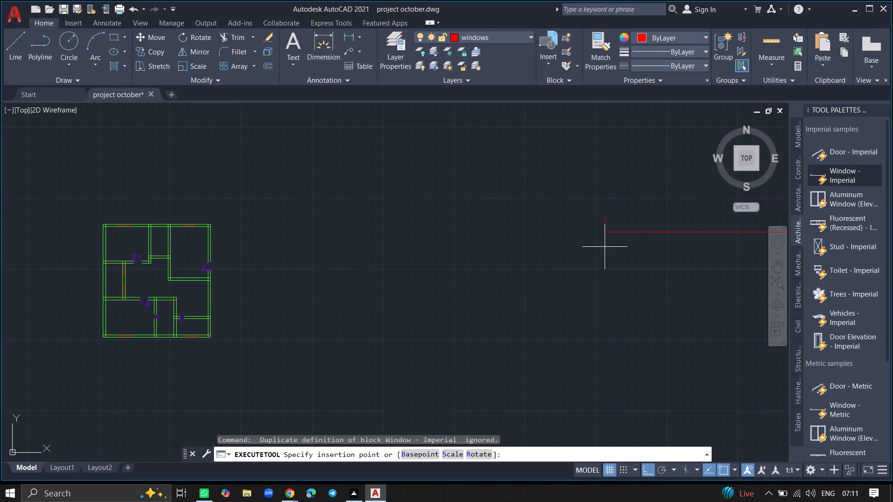
{"action": "left_click", "coordinate": [345, 291]}
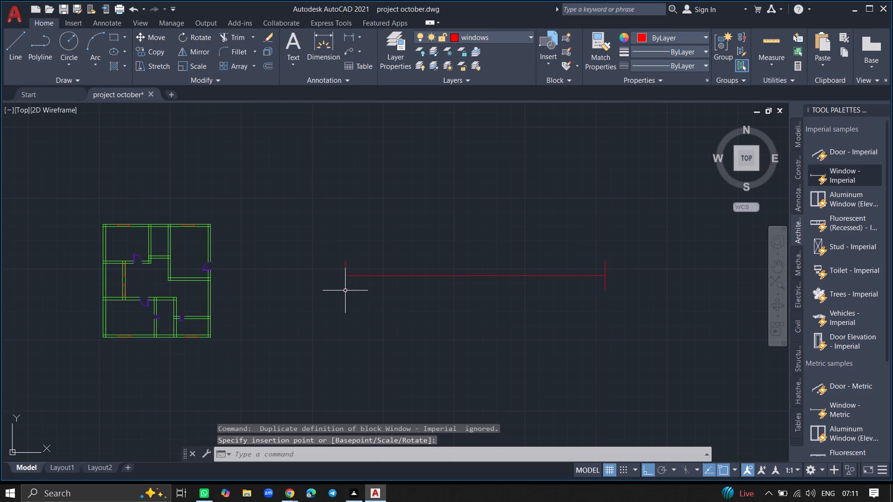
Scale the new window down about its lower-left corner, using a picked distance of about 1'-11".
{"action": "left_click", "coordinate": [345, 291]}
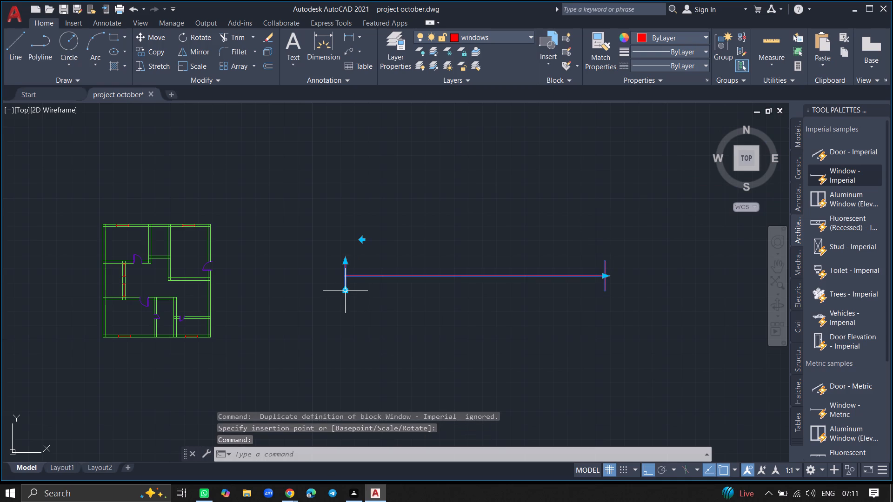
{"action": "type", "text": "sc"}
{"action": "key", "text": "Return"}
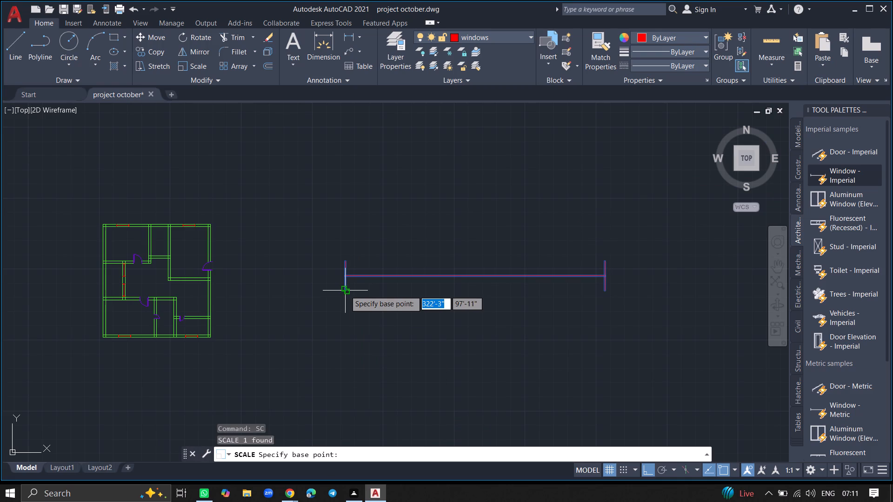
{"action": "left_click", "coordinate": [345, 291]}
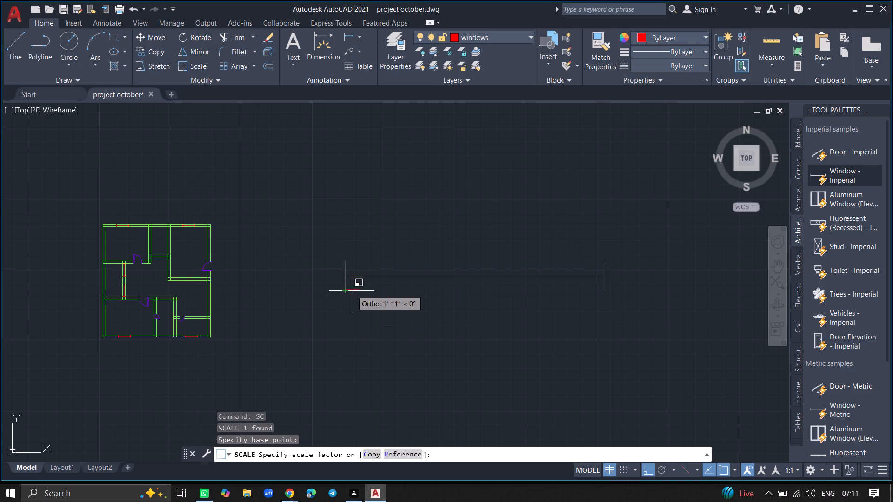
{"action": "left_click", "coordinate": [352, 291]}
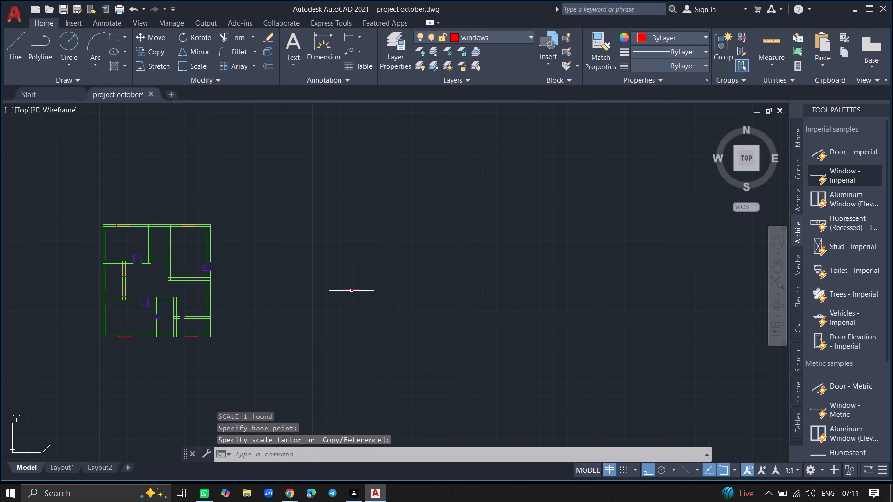
Move the scaled window by its midpoint into the top exterior wall of the narrow room between the two upper rooms, with ortho off.
{"action": "left_click", "coordinate": [352, 291]}
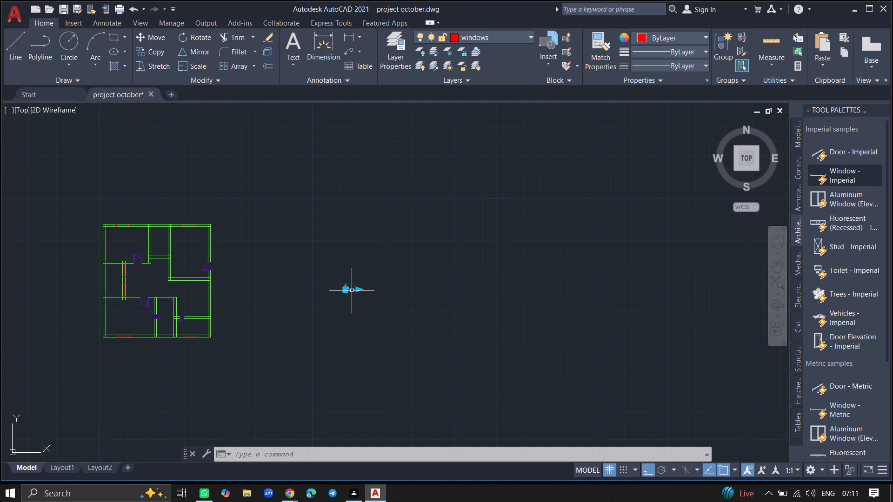
{"action": "type", "text": "mov"}
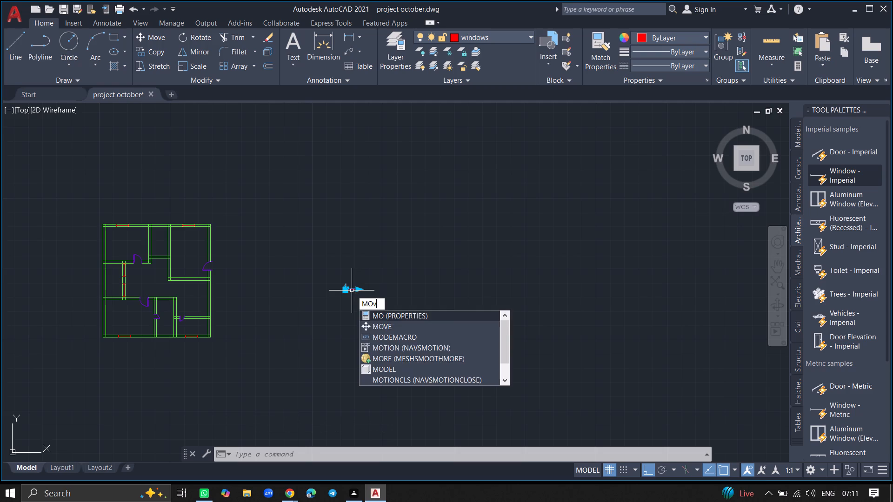
{"action": "key", "text": "e"}
{"action": "key", "text": "Return"}
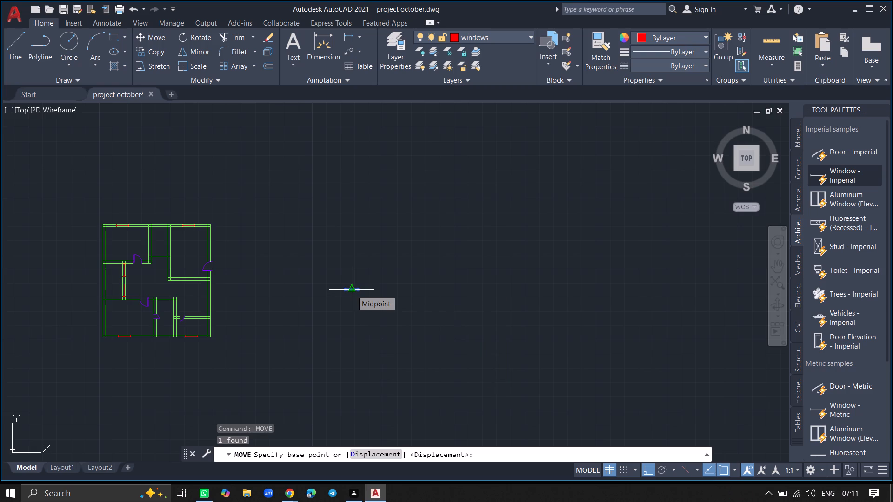
{"action": "scroll", "coordinate": [352, 291], "scroll_direction": "up", "scroll_amount": 2, "text": "ctrl"}
{"action": "left_click", "coordinate": [352, 291]}
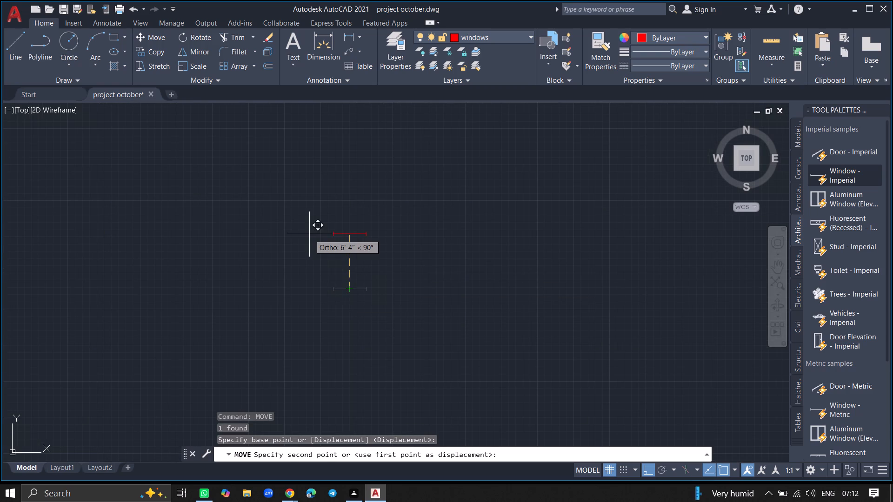
{"action": "key", "text": "F8"}
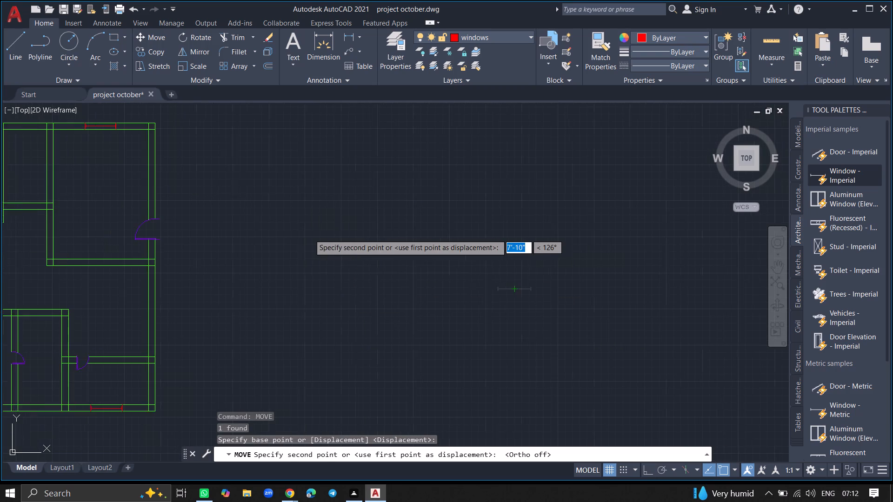
{"action": "scroll", "coordinate": [309, 234], "scroll_direction": "down", "scroll_amount": 2, "text": "ctrl"}
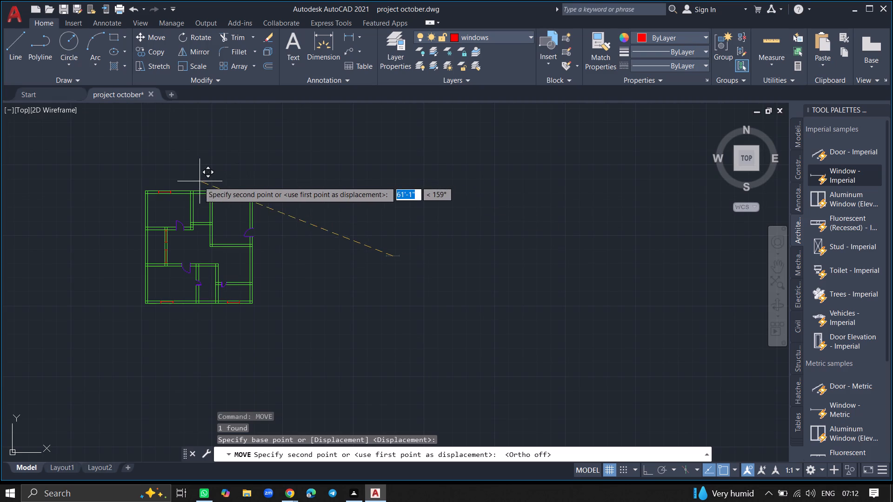
{"action": "scroll", "coordinate": [191, 191], "scroll_direction": "up", "scroll_amount": 4, "text": "ctrl"}
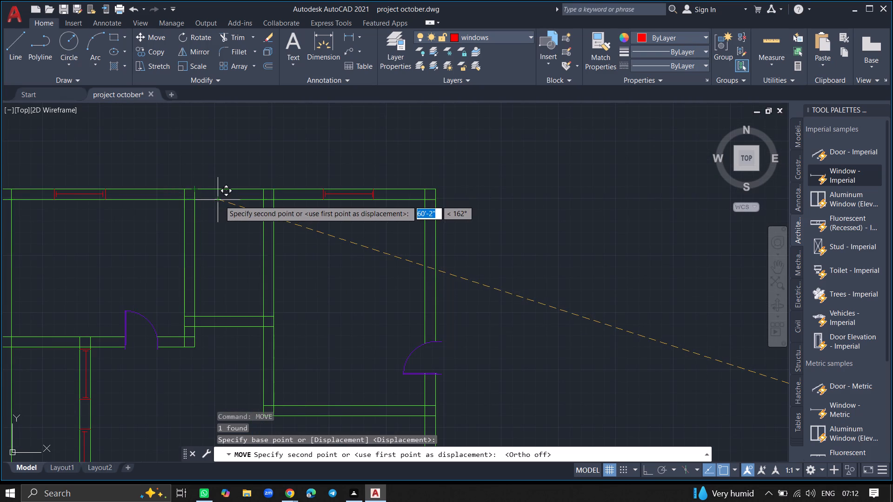
{"action": "scroll", "coordinate": [220, 195], "scroll_direction": "up", "scroll_amount": 5, "text": "ctrl"}
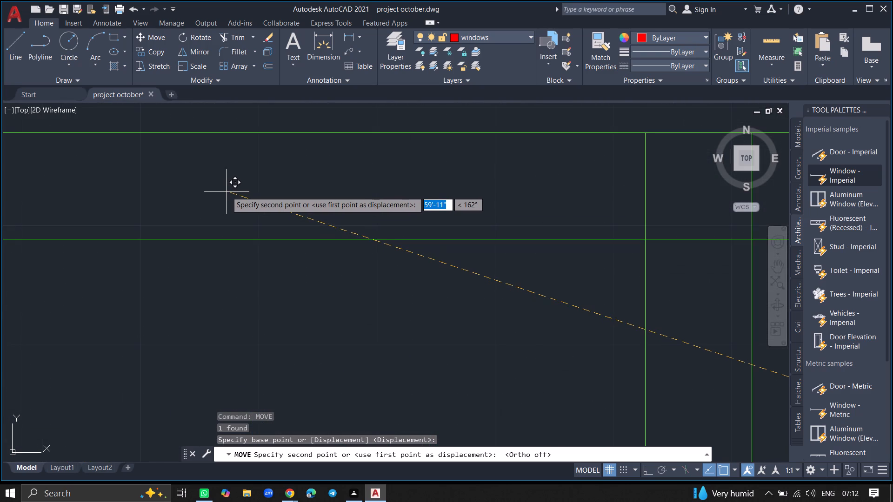
{"action": "scroll", "coordinate": [227, 192], "scroll_direction": "down", "scroll_amount": 3, "text": "ctrl"}
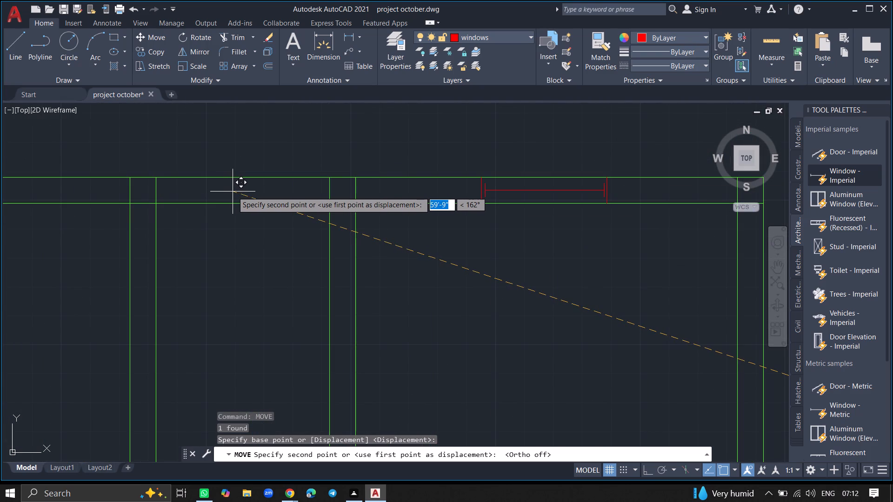
{"action": "left_click", "coordinate": [235, 192]}
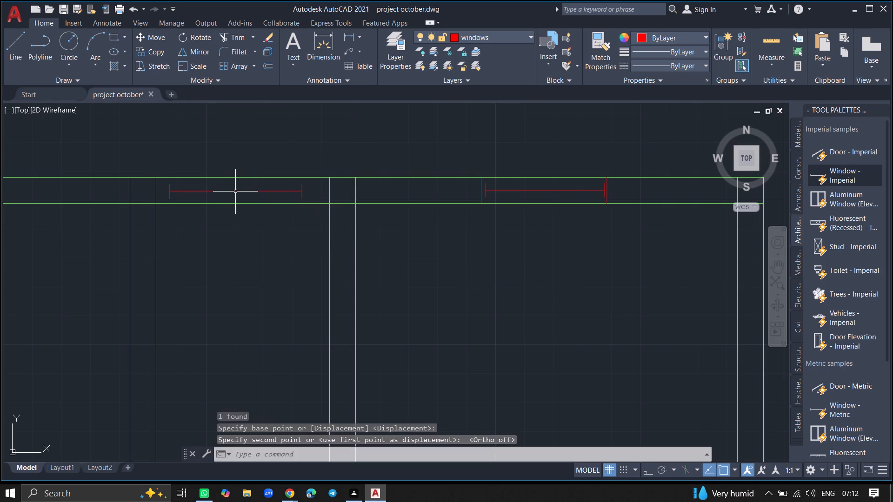
Scale the narrow upper room's window about its midpoint to roughly half its size.
{"action": "left_click", "coordinate": [235, 192]}
{"action": "left_click", "coordinate": [235, 192]}
{"action": "type", "text": "sc"}
{"action": "key", "text": "Return"}
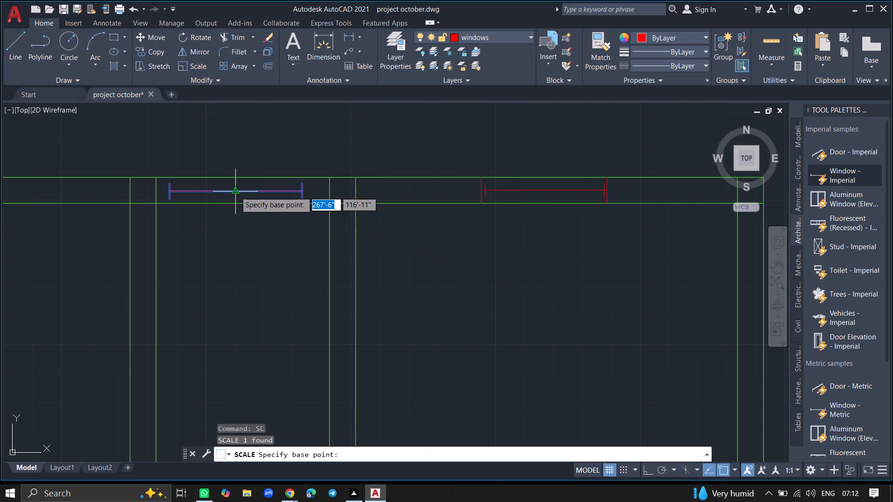
{"action": "left_click", "coordinate": [235, 192]}
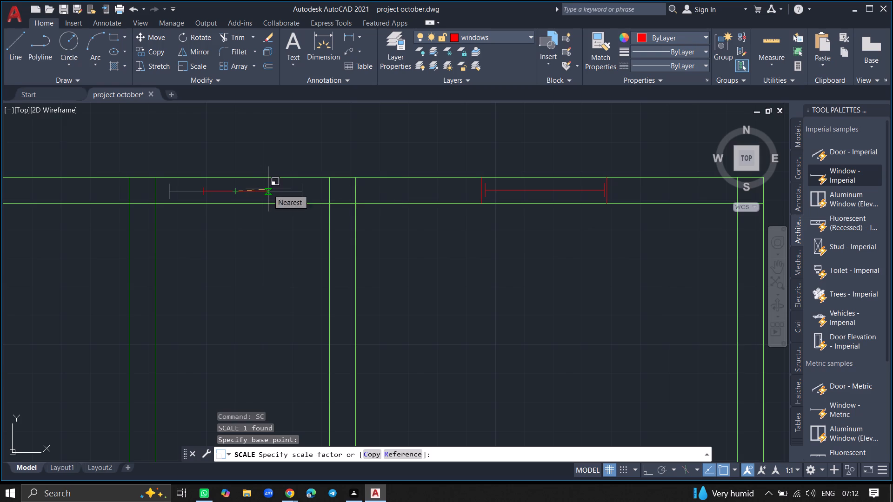
{"action": "left_click", "coordinate": [268, 189]}
Copy the small window into the bottom exterior wall of the narrow room between the lower-left and lower-right rooms.
{"action": "left_click", "coordinate": [253, 191]}
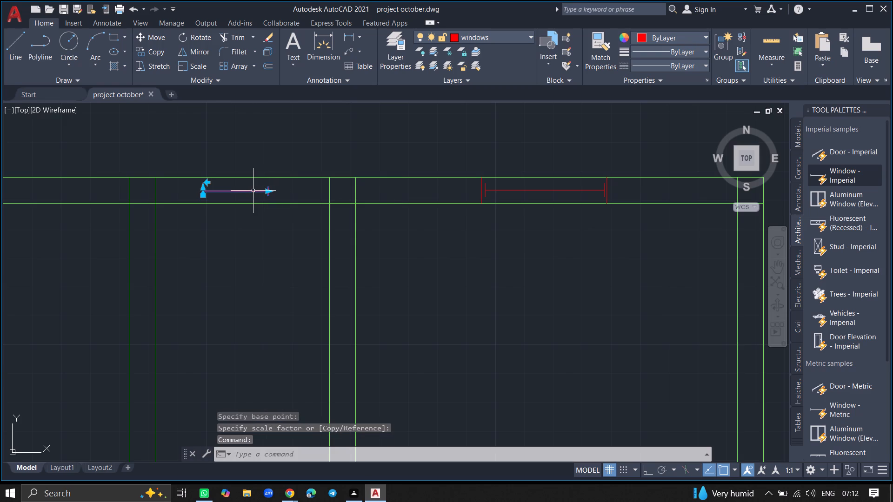
{"action": "type", "text": "copy"}
{"action": "key", "text": "Return"}
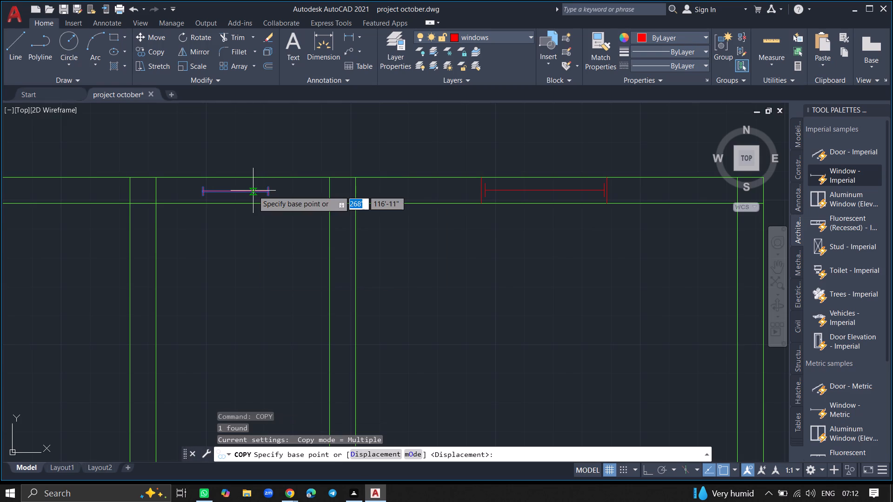
{"action": "left_click", "coordinate": [253, 191]}
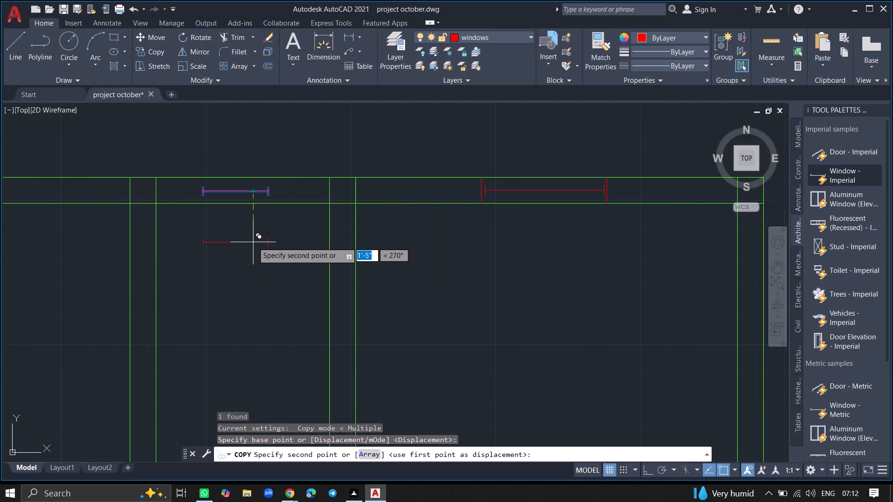
{"action": "scroll", "coordinate": [253, 242], "scroll_direction": "down", "scroll_amount": 6, "text": "ctrl"}
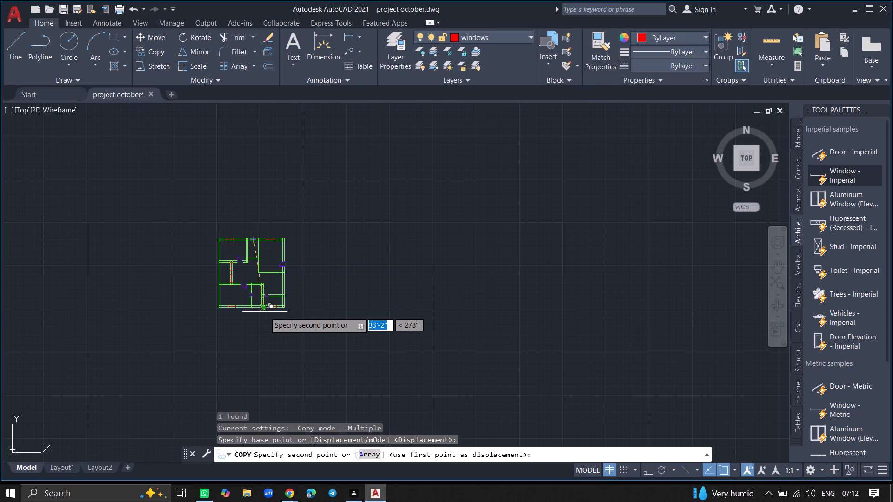
{"action": "scroll", "coordinate": [265, 312], "scroll_direction": "up", "scroll_amount": 3, "text": "ctrl"}
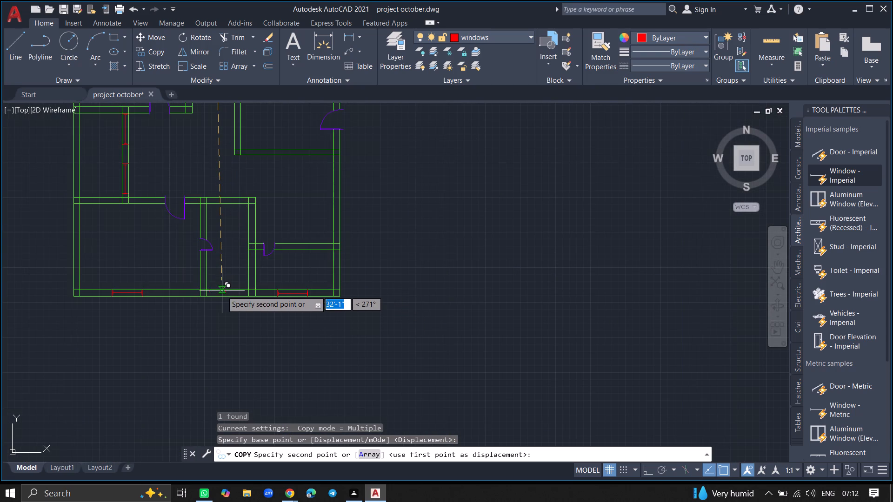
{"action": "scroll", "coordinate": [222, 291], "scroll_direction": "up", "scroll_amount": 3, "text": "ctrl"}
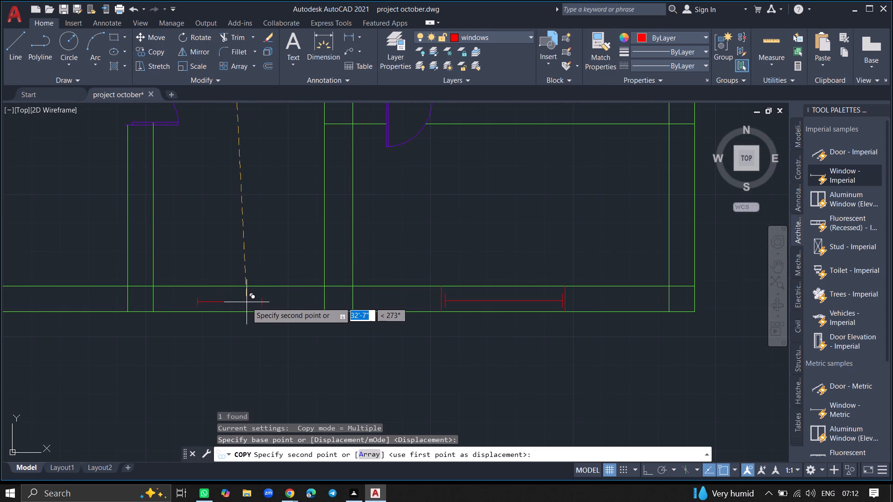
{"action": "left_click", "coordinate": [252, 301]}
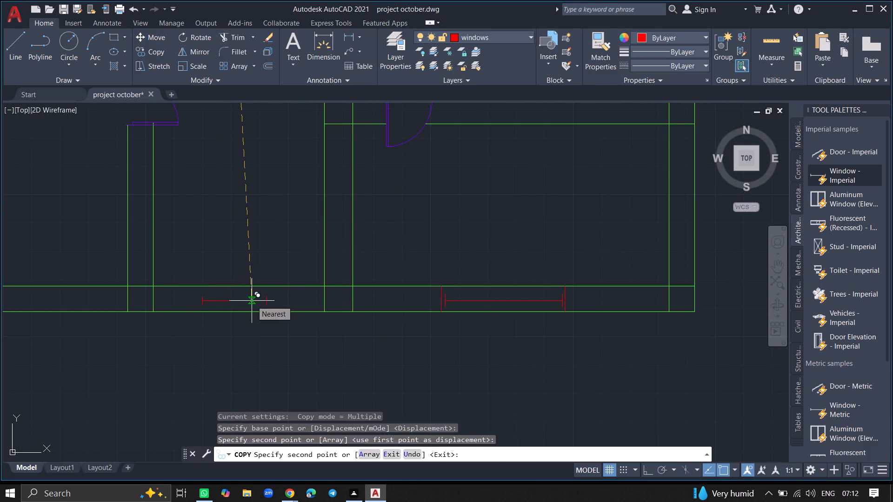
{"action": "key", "text": "Return"}
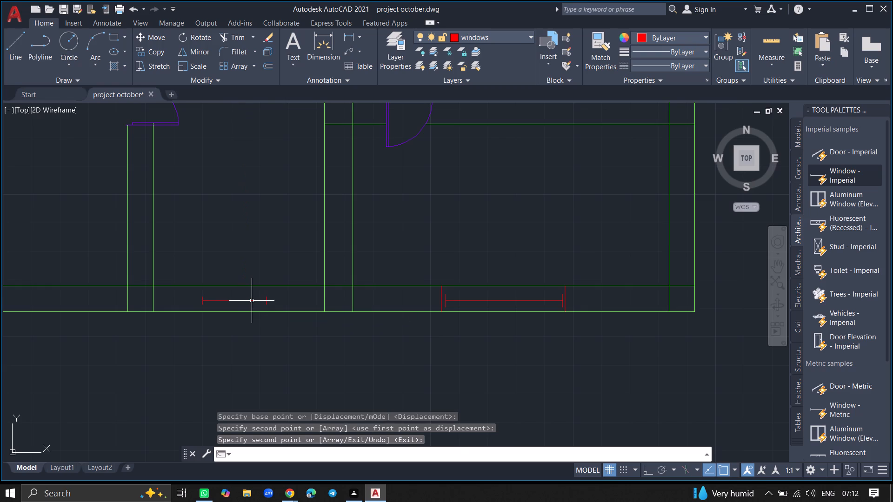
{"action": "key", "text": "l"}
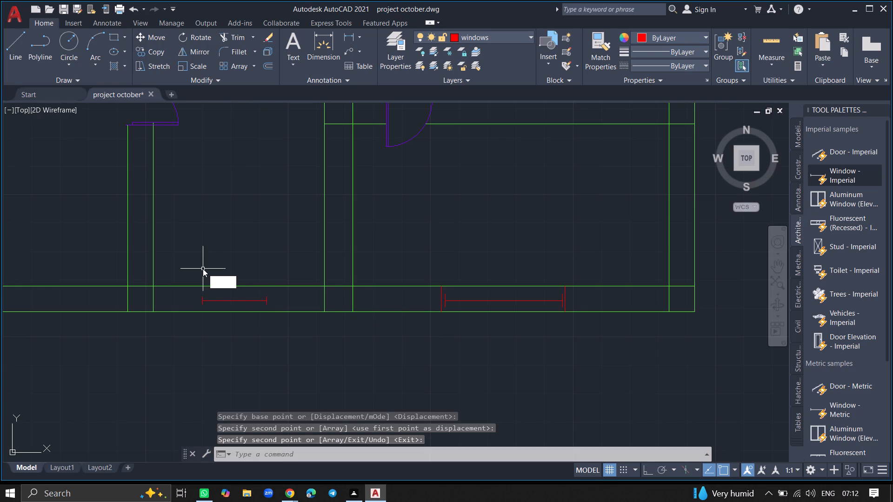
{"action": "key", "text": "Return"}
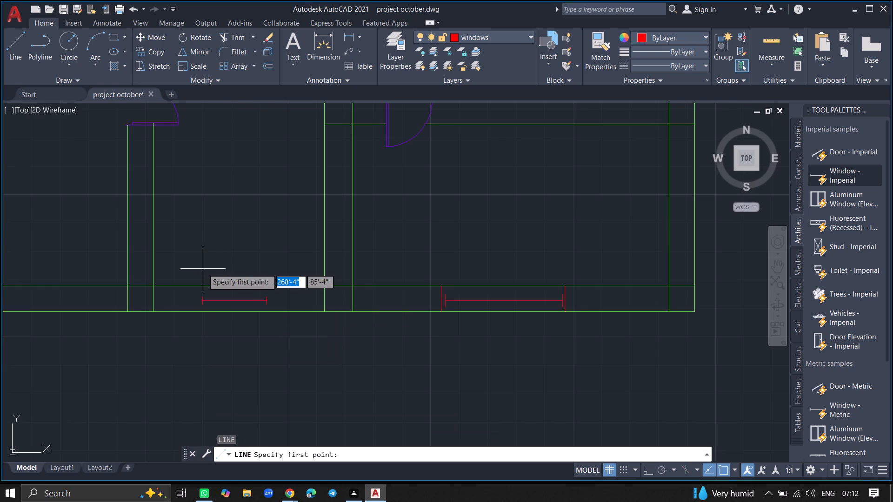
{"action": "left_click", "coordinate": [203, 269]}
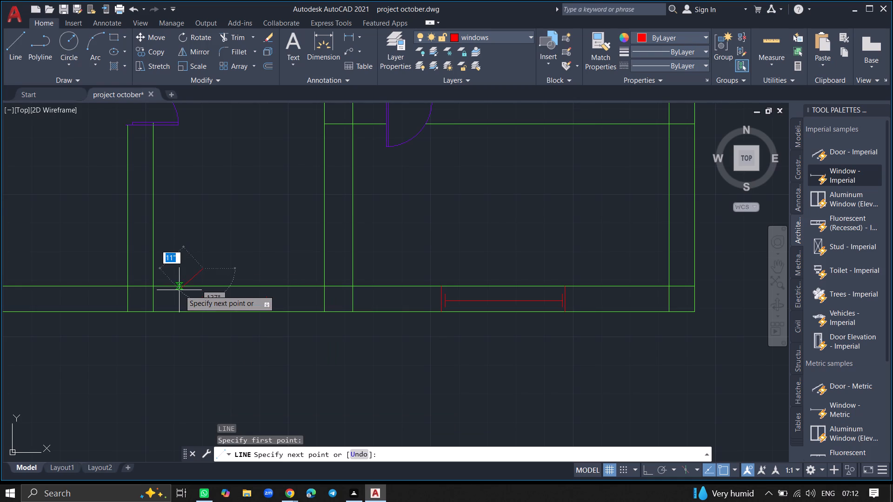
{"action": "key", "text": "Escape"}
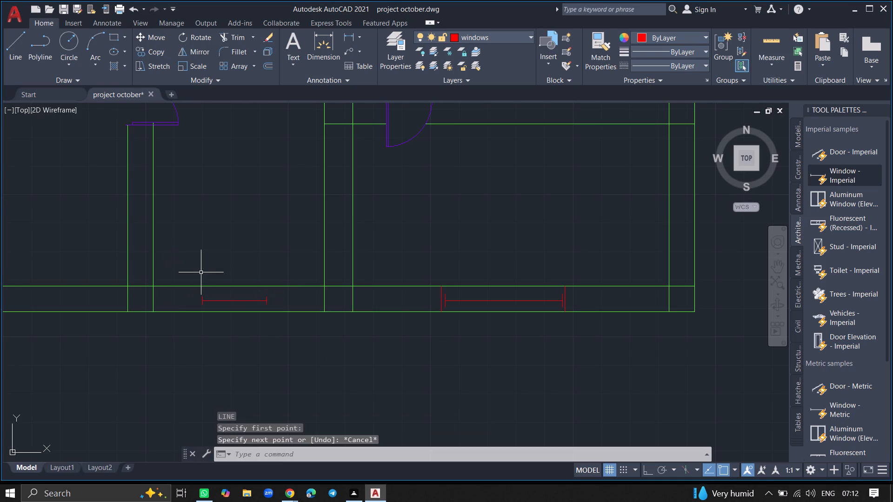
Draw a 9" vertical line across the bottom exterior wall, just outside the left end of the small window.
{"action": "key", "text": "l"}
{"action": "key", "text": "Return"}
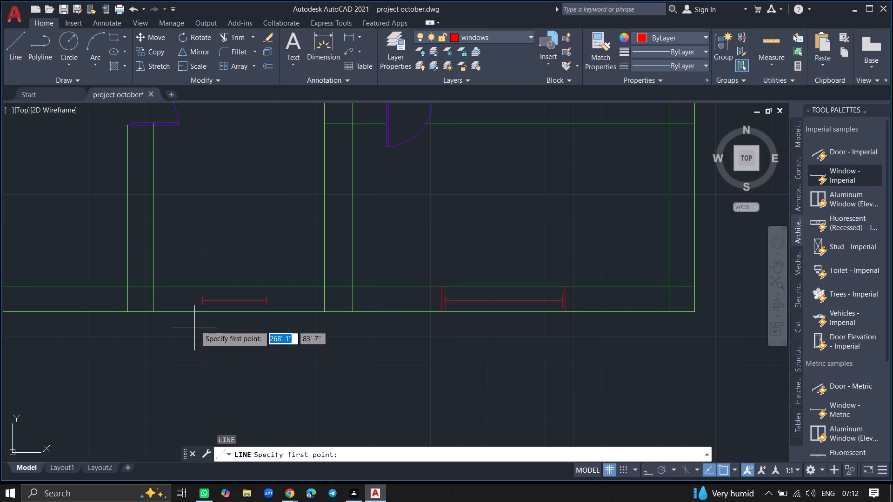
{"action": "scroll", "coordinate": [198, 309], "scroll_direction": "up", "scroll_amount": 5, "text": "ctrl"}
{"action": "scroll", "coordinate": [202, 265], "scroll_direction": "down", "scroll_amount": 1, "text": "ctrl"}
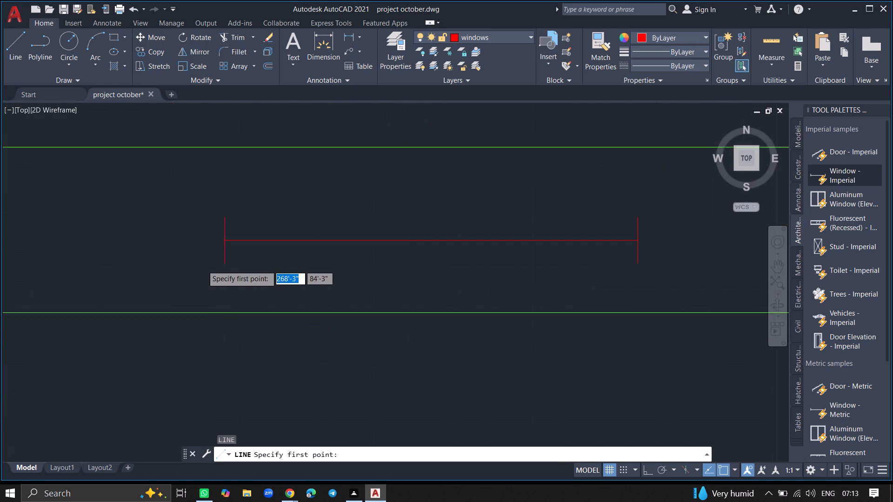
{"action": "scroll", "coordinate": [202, 265], "scroll_direction": "down", "scroll_amount": 1, "text": "ctrl"}
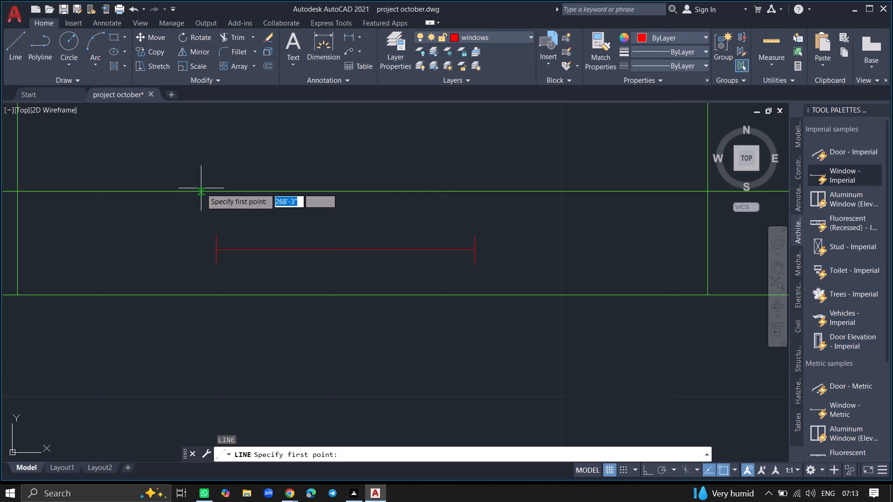
{"action": "left_click", "coordinate": [200, 190]}
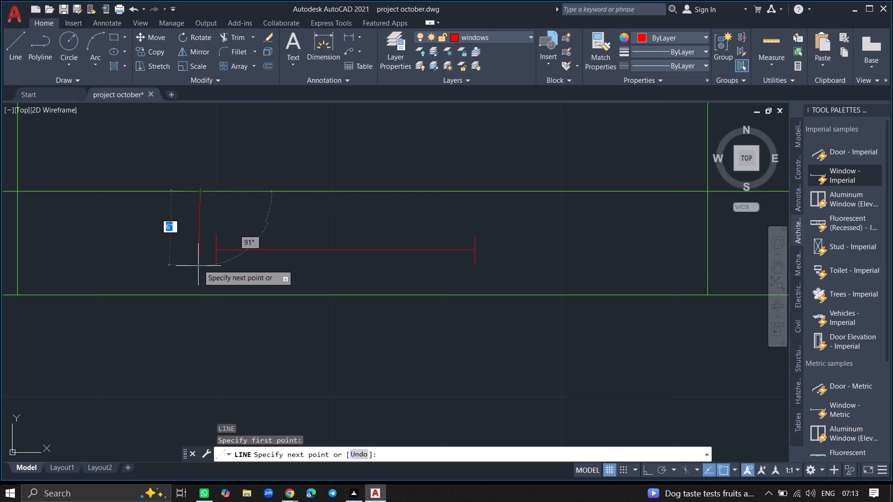
{"action": "left_click", "coordinate": [202, 293]}
{"action": "key", "text": "Return"}
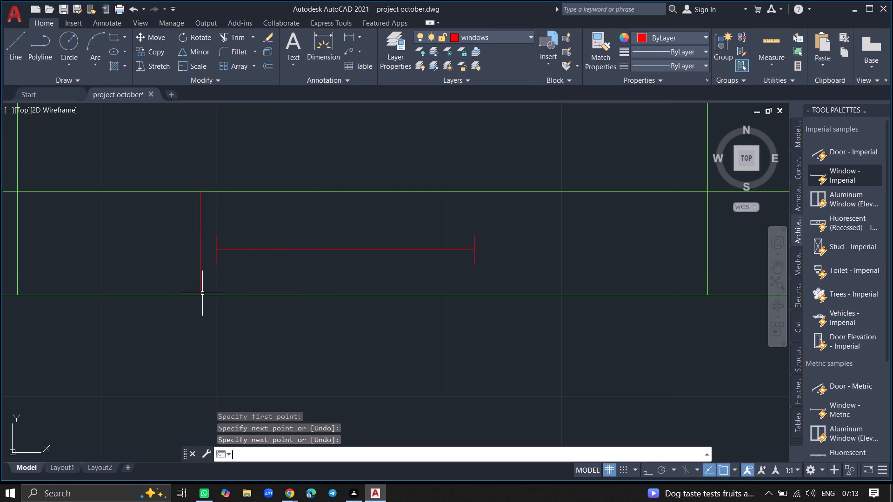
Draw a matching 9" vertical line across the bottom exterior wall just beyond the small window's right end.
{"action": "key", "text": "l"}
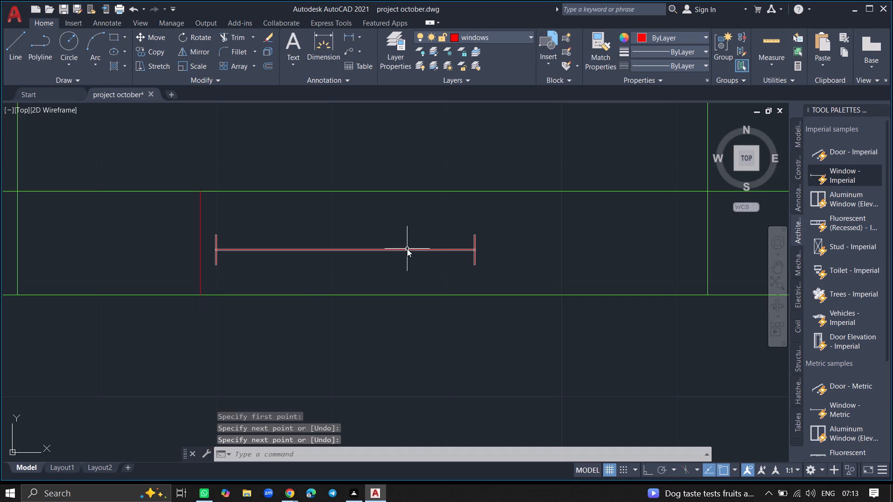
{"action": "key", "text": "Return"}
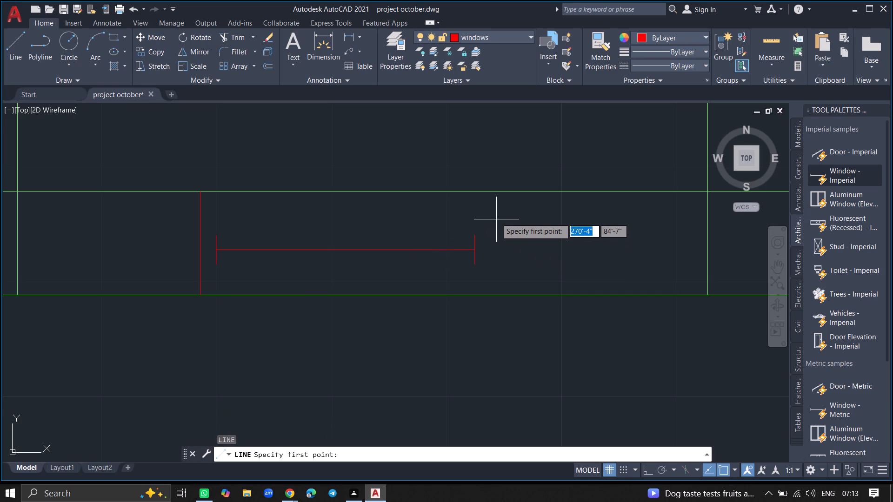
{"action": "left_click", "coordinate": [486, 191]}
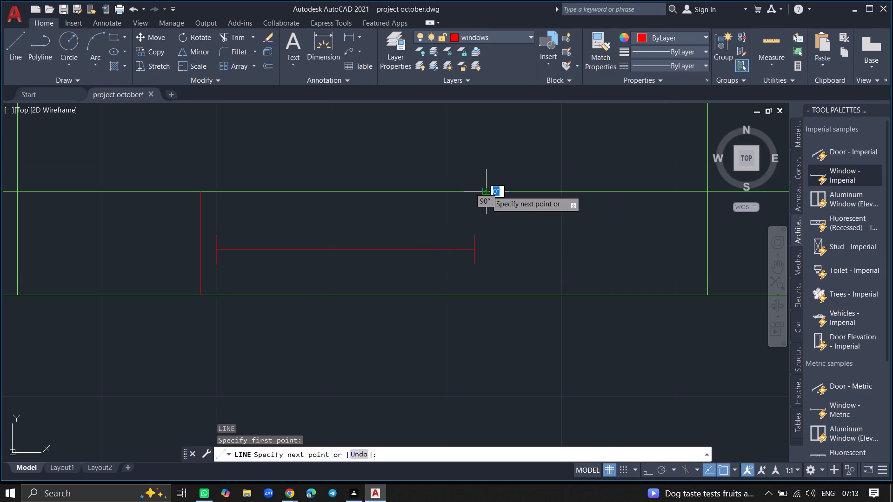
{"action": "left_click", "coordinate": [484, 297]}
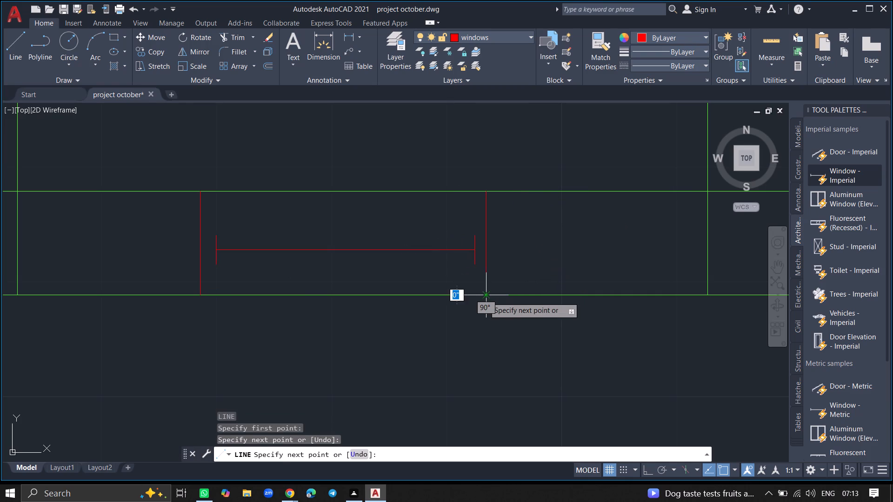
{"action": "key", "text": "Return"}
Draw a 9" vertical line across the top exterior wall just outside the left end of the narrow upper room's window.
{"action": "scroll", "coordinate": [484, 297], "scroll_direction": "down", "scroll_amount": 5, "text": "ctrl"}
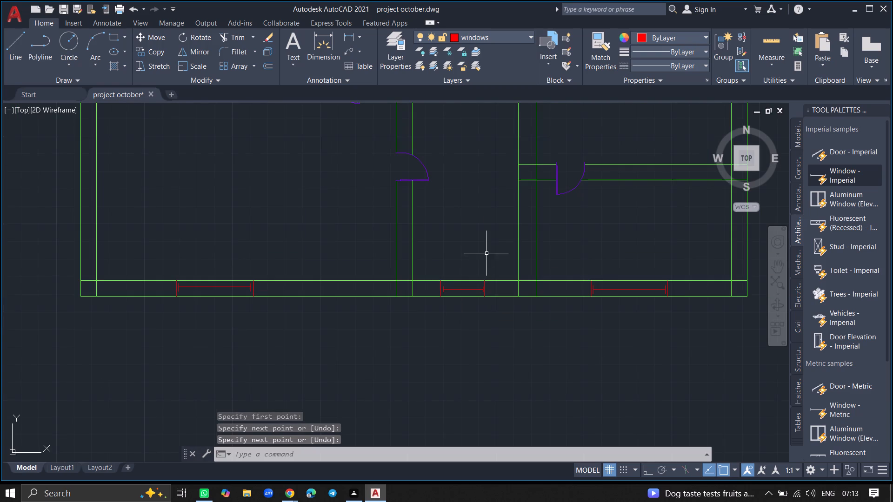
{"action": "scroll", "coordinate": [486, 242], "scroll_direction": "down", "scroll_amount": 6, "text": "ctrl"}
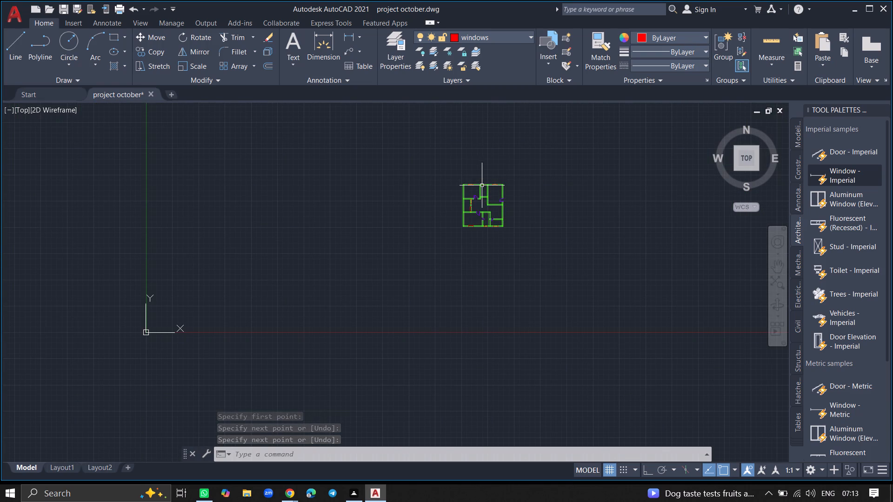
{"action": "scroll", "coordinate": [482, 187], "scroll_direction": "up", "scroll_amount": 5, "text": "ctrl"}
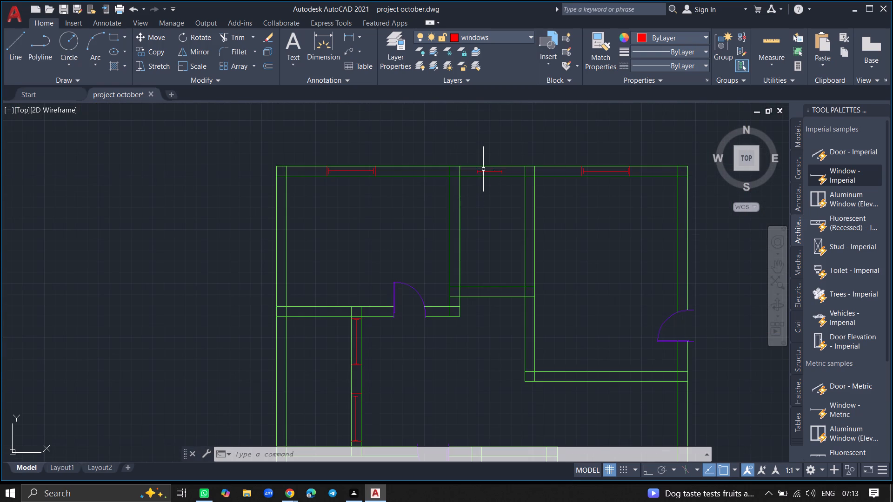
{"action": "scroll", "coordinate": [492, 179], "scroll_direction": "up", "scroll_amount": 2, "text": "ctrl"}
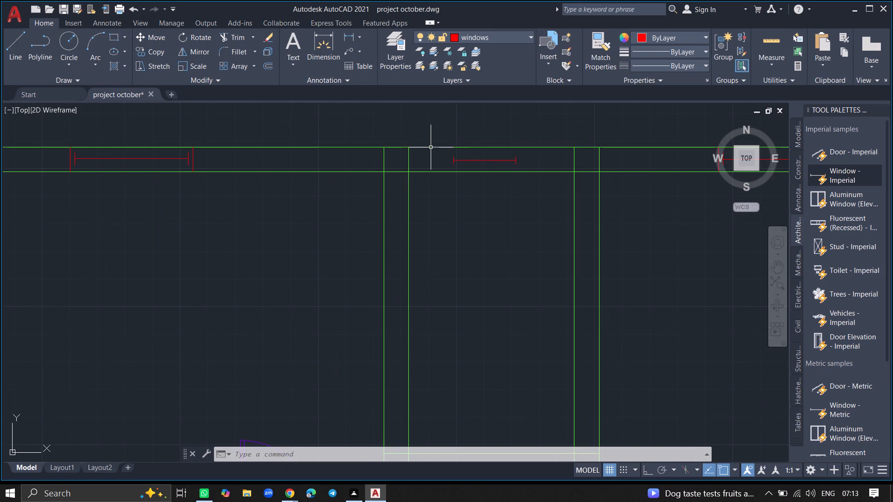
{"action": "key", "text": "l"}
{"action": "key", "text": "Return"}
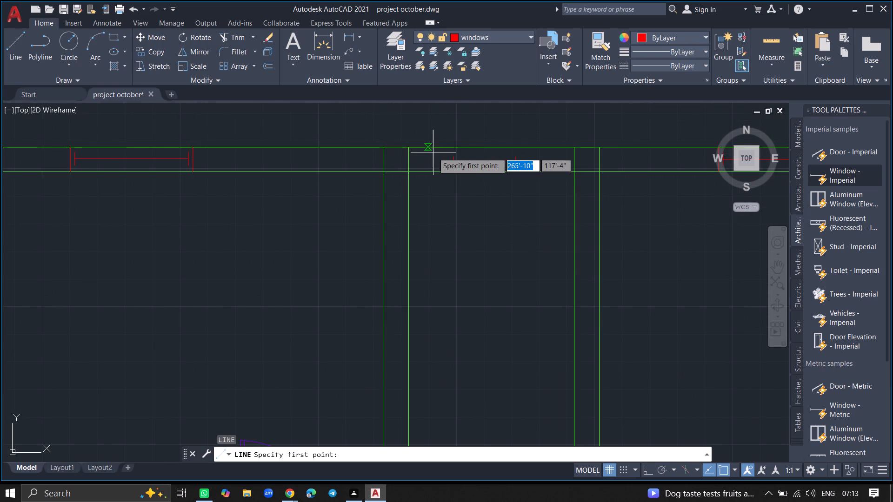
{"action": "scroll", "coordinate": [442, 152], "scroll_direction": "up", "scroll_amount": 5, "text": "ctrl"}
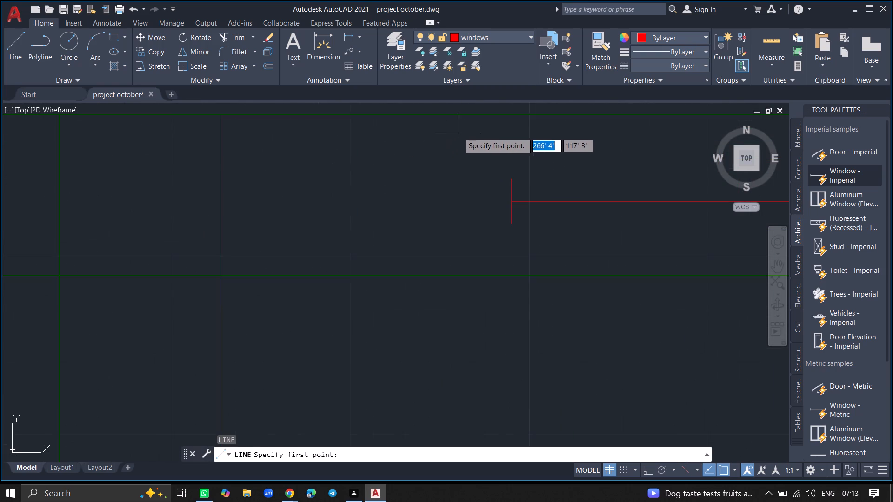
{"action": "left_click", "coordinate": [470, 117]}
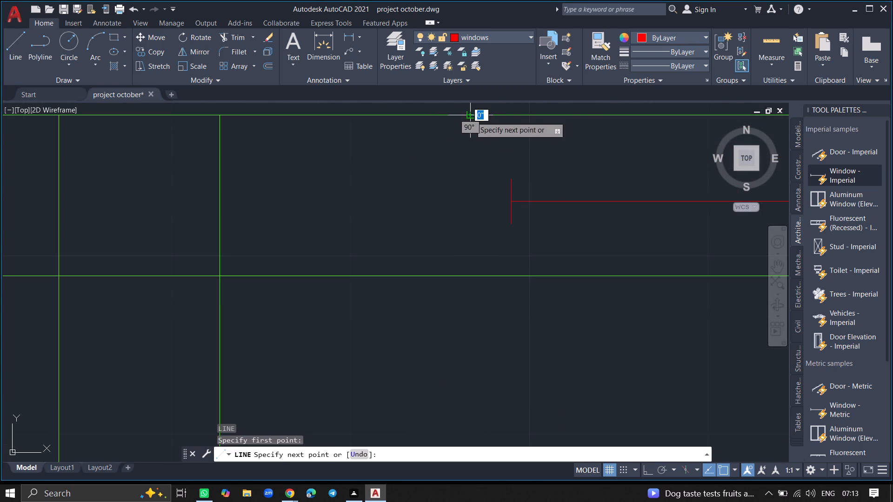
{"action": "left_click", "coordinate": [473, 277]}
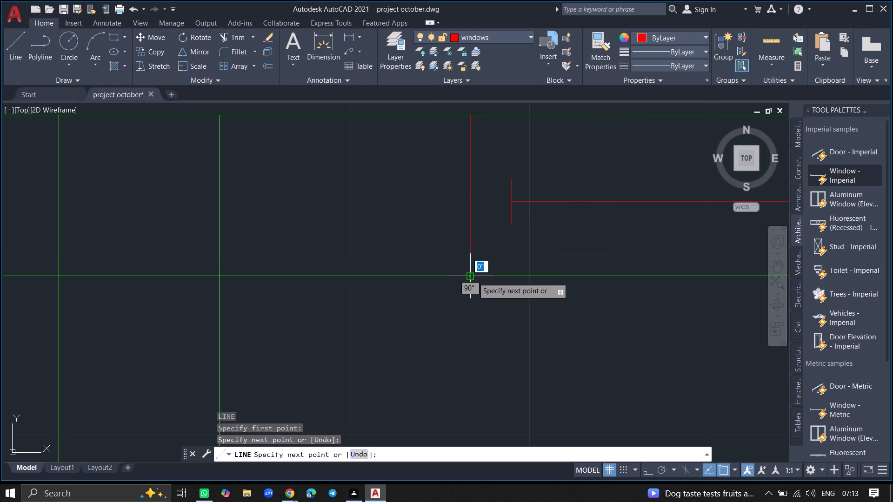
{"action": "key", "text": "Return"}
Draw a vertical line across the top exterior wall just beyond the right end of the narrow upper room's window.
{"action": "scroll", "coordinate": [473, 277], "scroll_direction": "down", "scroll_amount": 4, "text": "ctrl"}
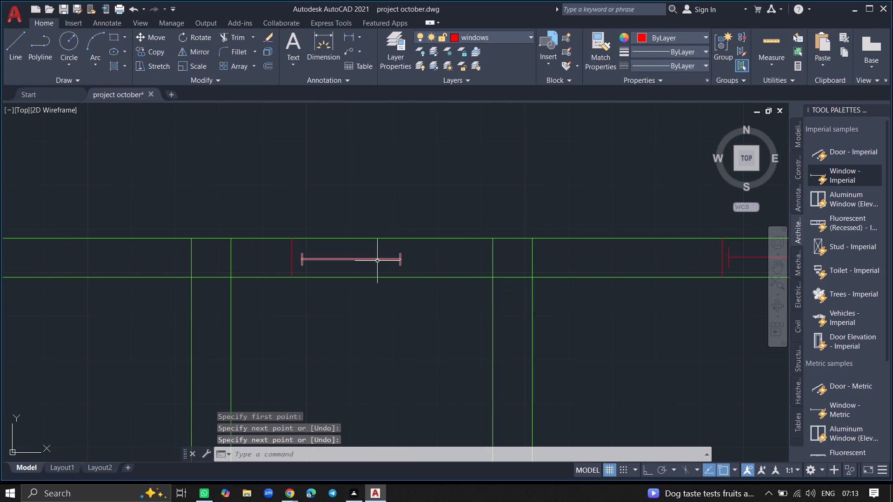
{"action": "key", "text": "l"}
{"action": "key", "text": "Return"}
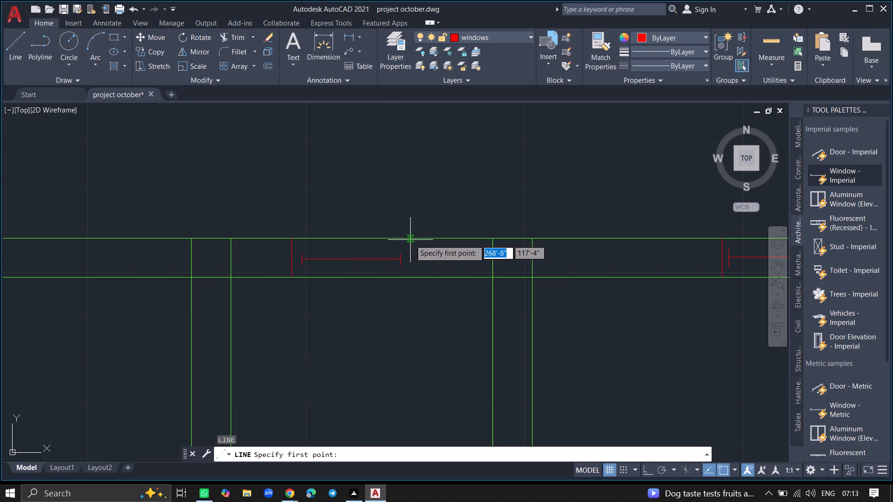
{"action": "left_click", "coordinate": [409, 238]}
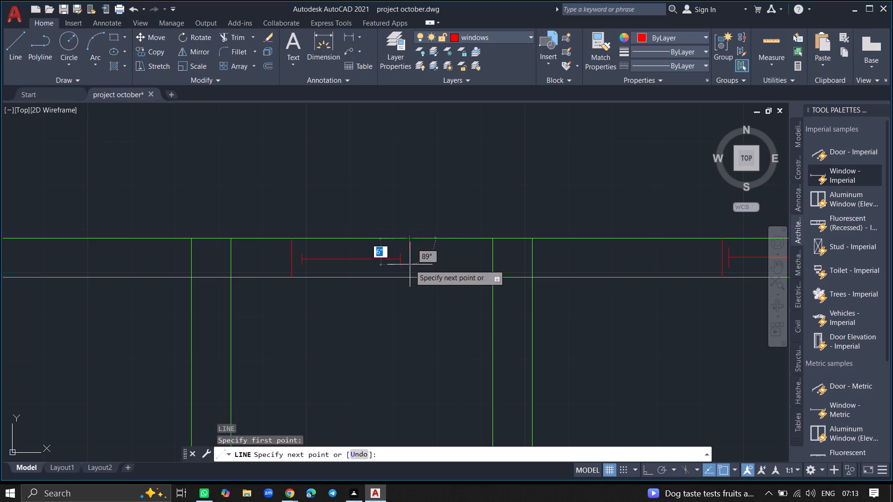
{"action": "left_click", "coordinate": [410, 275]}
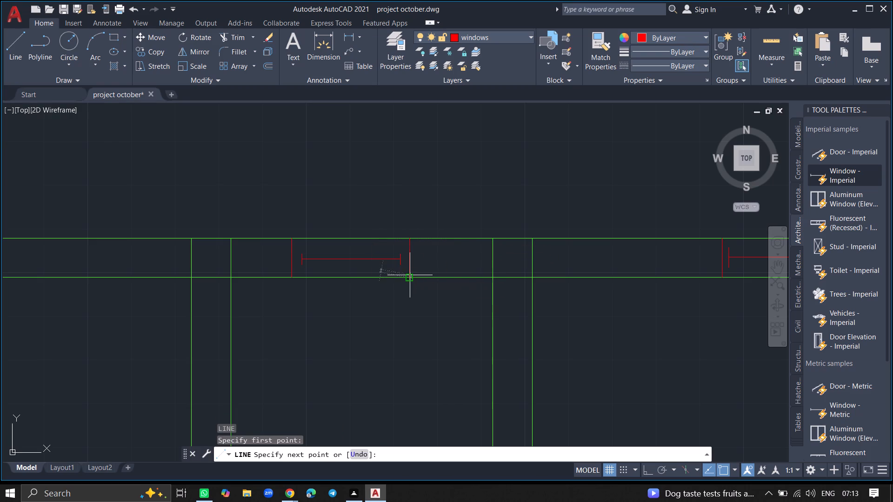
{"action": "key", "text": "Return"}
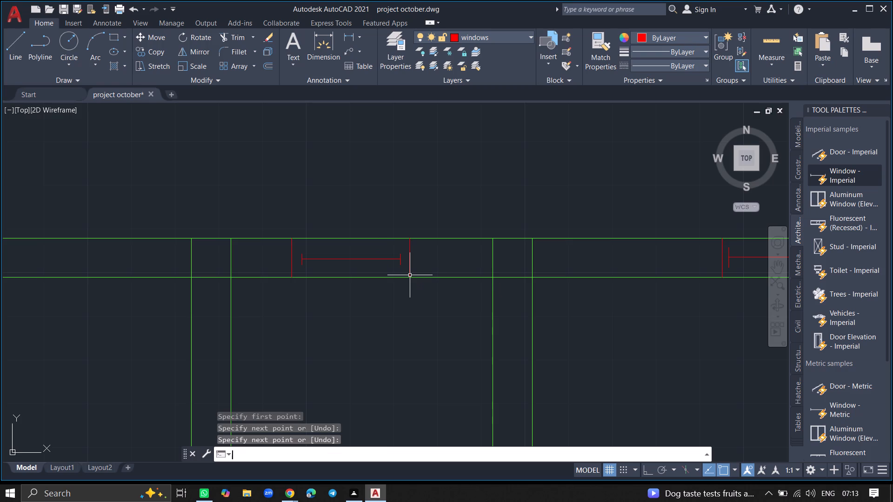
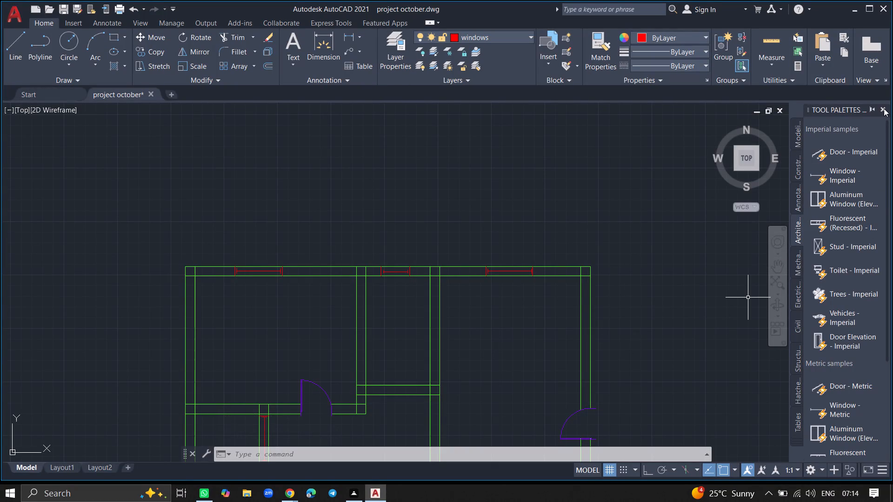
Close the tool palettes and make the furniture layer the current layer.
{"action": "left_click", "coordinate": [884, 108]}
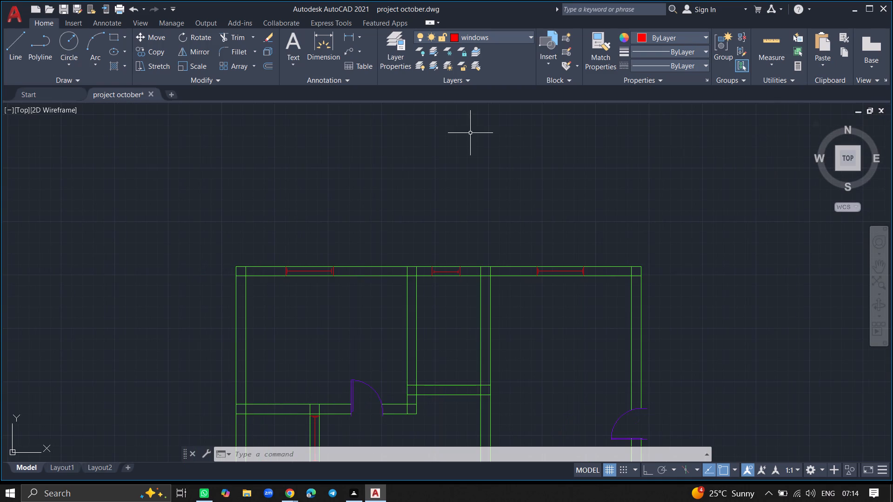
{"action": "left_click", "coordinate": [400, 66]}
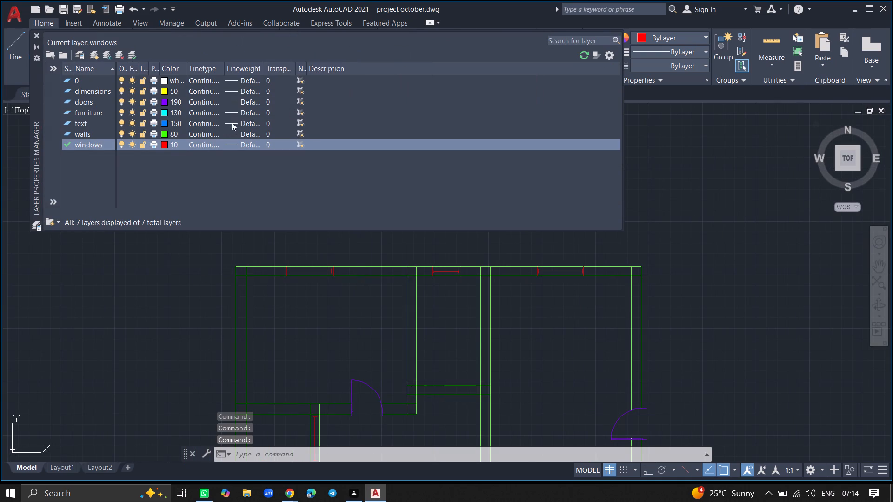
{"action": "left_click", "coordinate": [93, 113]}
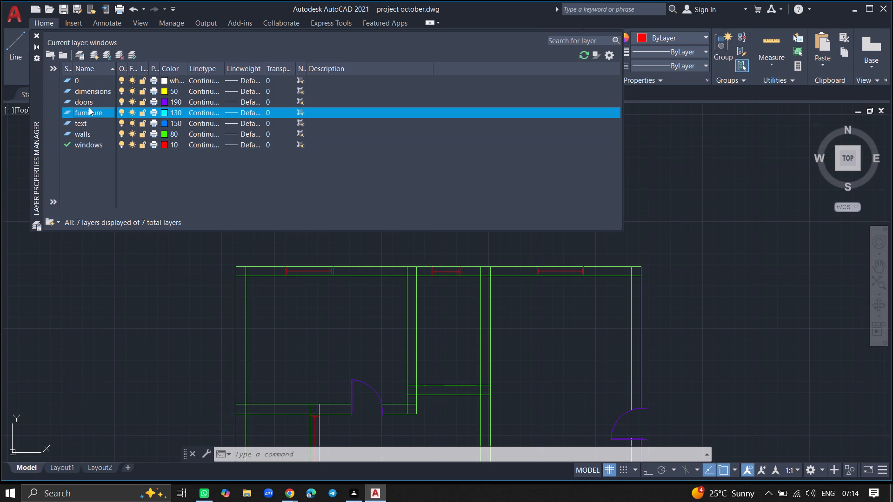
{"action": "triple_click", "coordinate": [89, 108]}
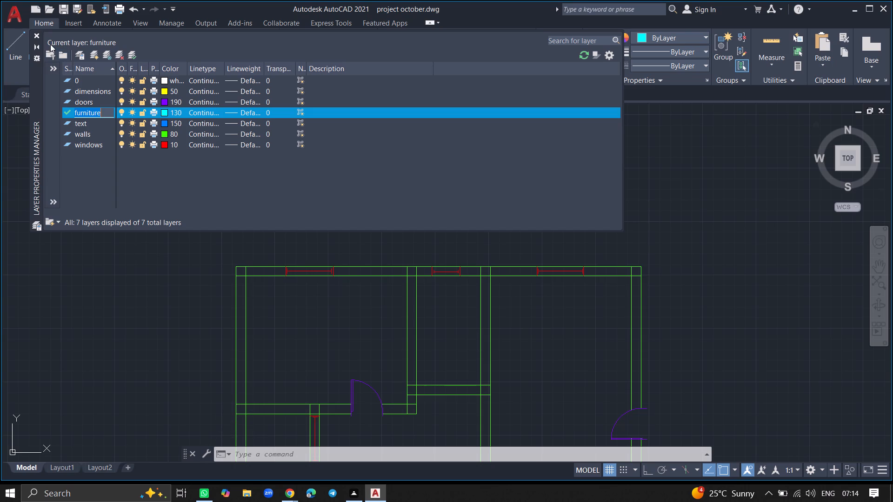
{"action": "left_click", "coordinate": [38, 33]}
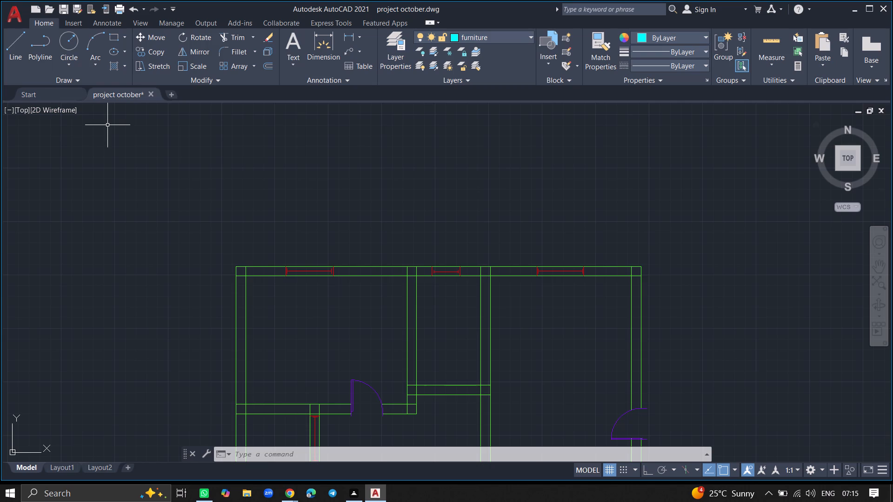
Save the drawing.
{"action": "key", "text": "ctrl+s"}
Insert the Bed - Queen block from the DesignCenter's Home - Space Planner blocks into empty space beside the floor plan.
{"action": "scroll", "coordinate": [107, 125], "scroll_direction": "down", "scroll_amount": 3, "text": "ctrl"}
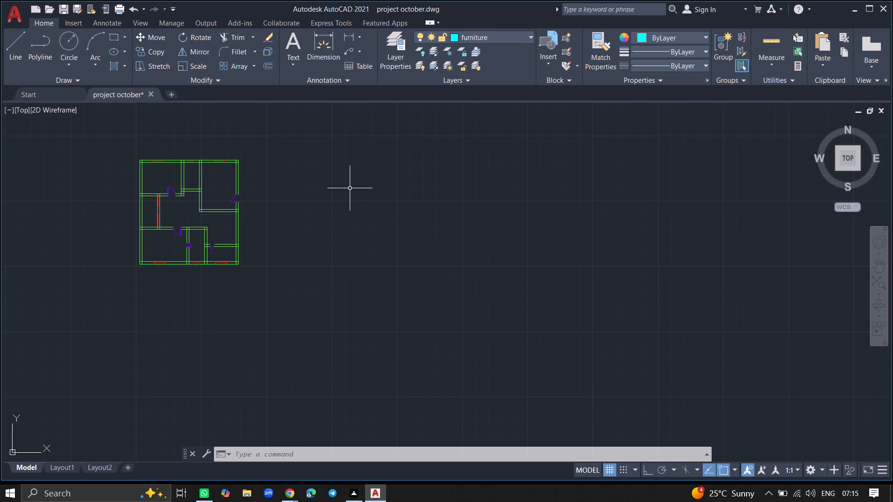
{"action": "key", "text": "ctrl+2"}
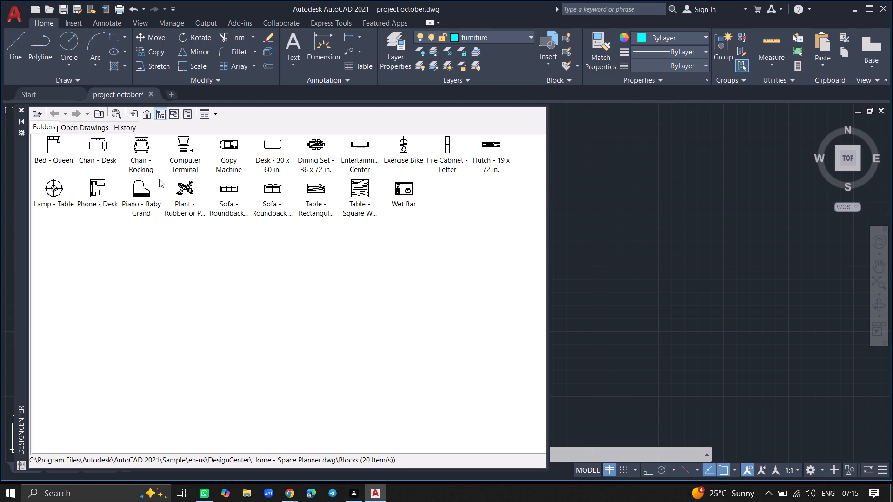
{"action": "left_click", "coordinate": [57, 151]}
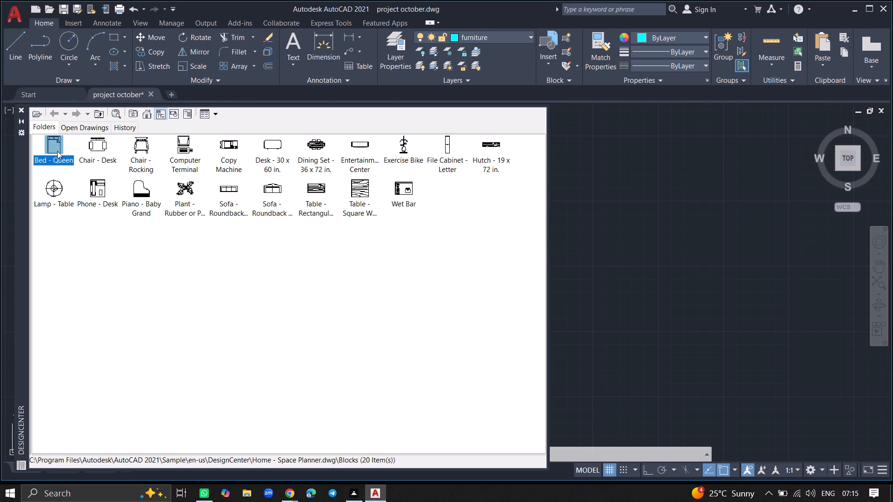
{"action": "left_click_drag", "start_coordinate": [57, 151], "coordinate": [158, 146]}
{"action": "left_click_drag", "start_coordinate": [158, 146], "coordinate": [560, 125]}
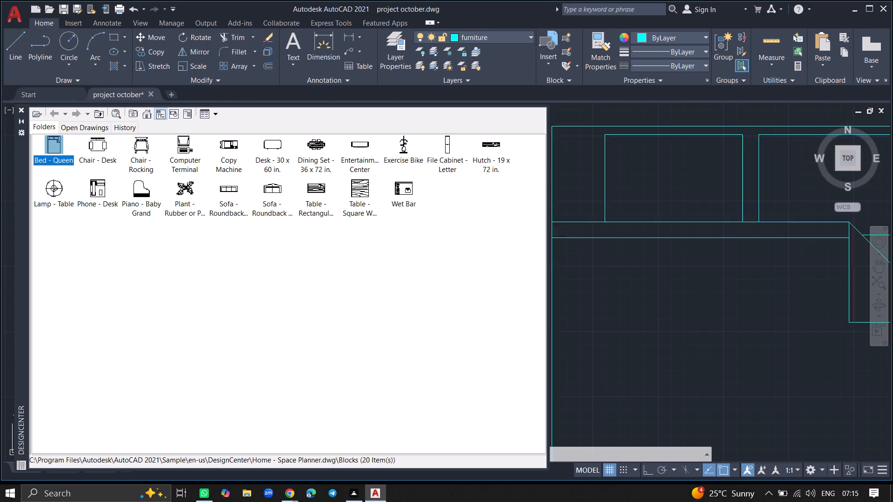
{"action": "left_click_drag", "start_coordinate": [560, 125], "coordinate": [586, 123]}
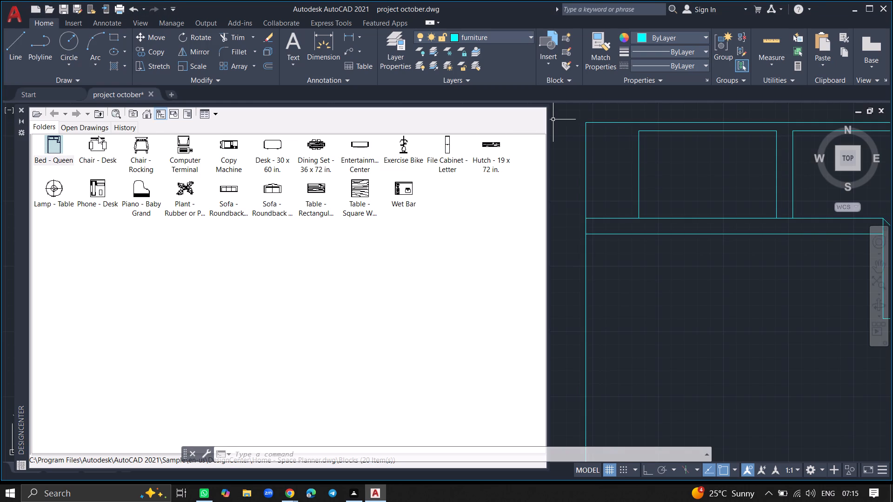
{"action": "left_click", "coordinate": [20, 107]}
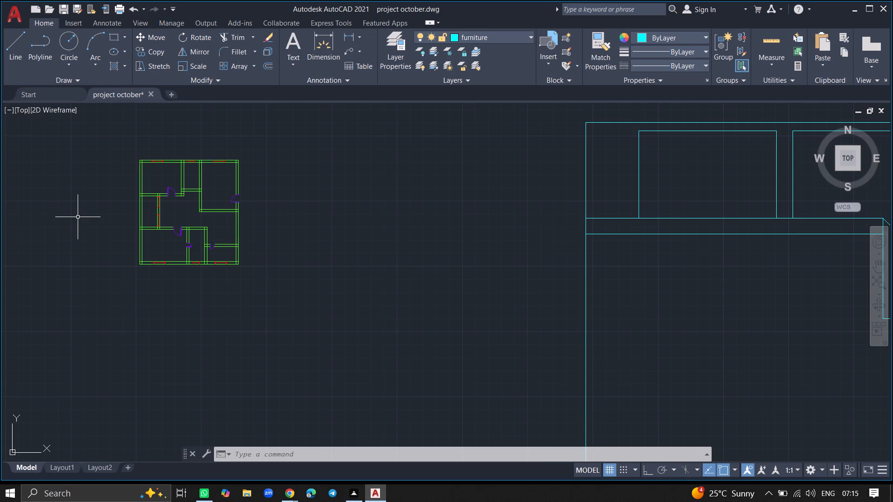
{"action": "right_click", "coordinate": [78, 217]}
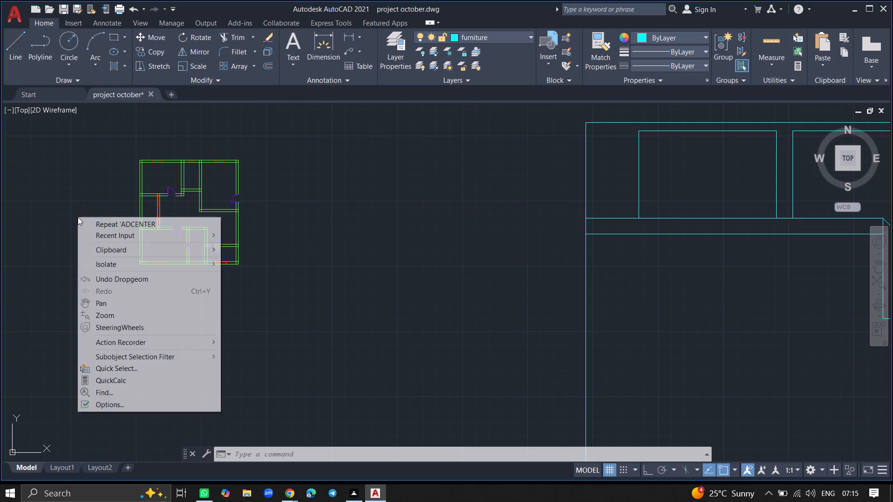
{"action": "left_click", "coordinate": [270, 257]}
{"action": "left_click", "coordinate": [285, 257]}
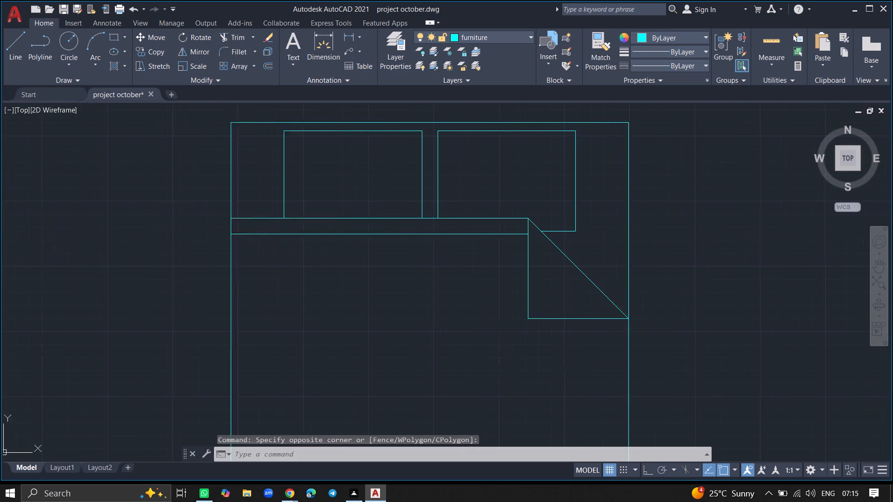
Scale the oversized queen bed block down freehand to a small fraction of its inserted size.
{"action": "left_click", "coordinate": [311, 217]}
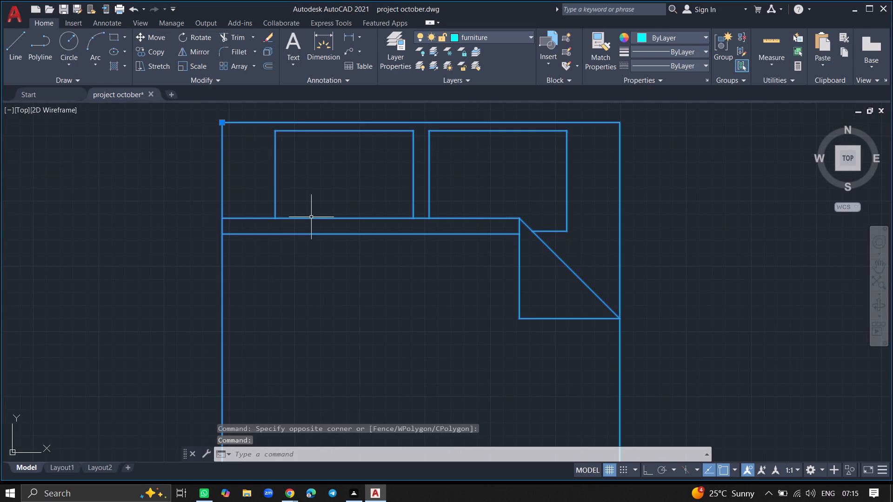
{"action": "type", "text": "sc"}
{"action": "key", "text": "Return"}
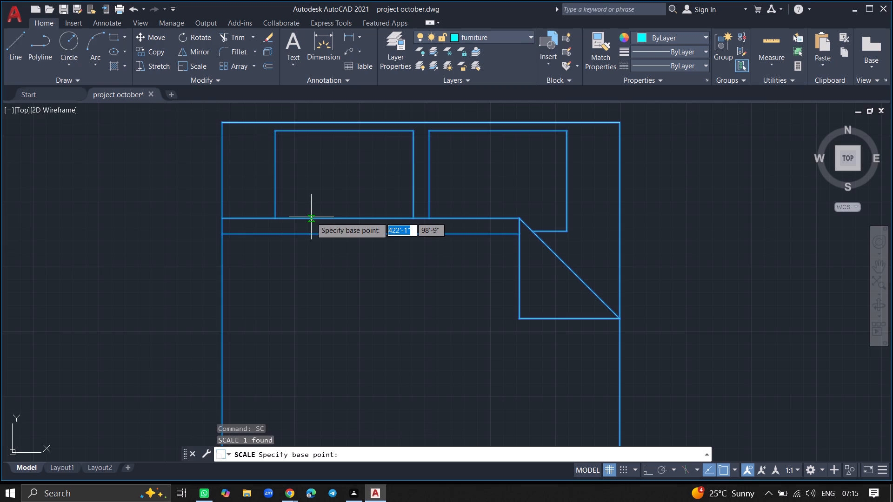
{"action": "left_click", "coordinate": [311, 217]}
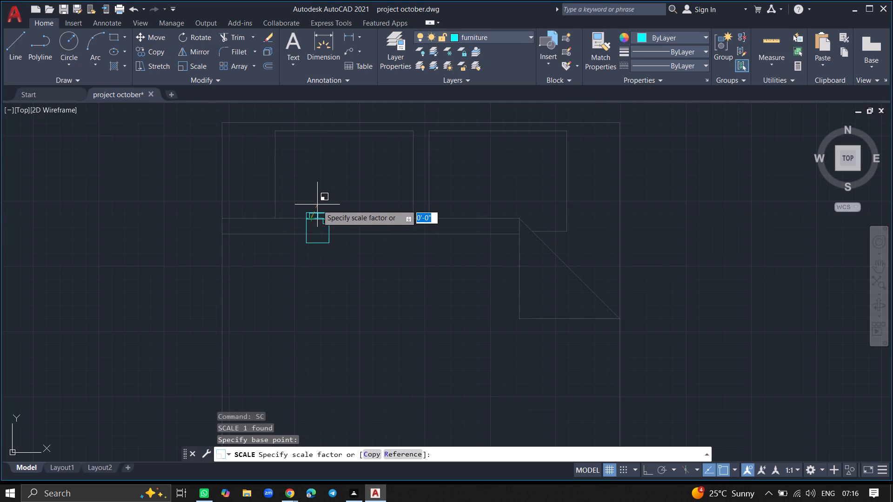
{"action": "left_click", "coordinate": [317, 202]}
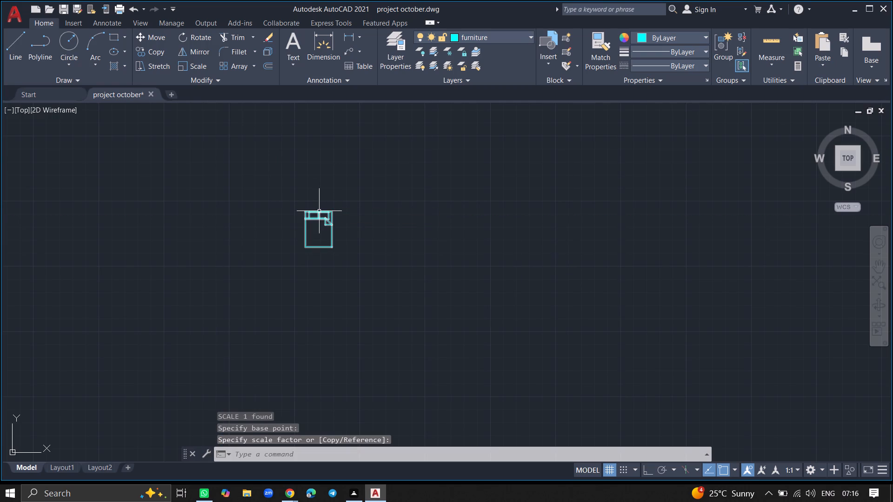
Move the bed by the midpoint of its head edge into the plan's upper-left bedroom, just below the window.
{"action": "left_click", "coordinate": [319, 211]}
{"action": "type", "text": "mo"}
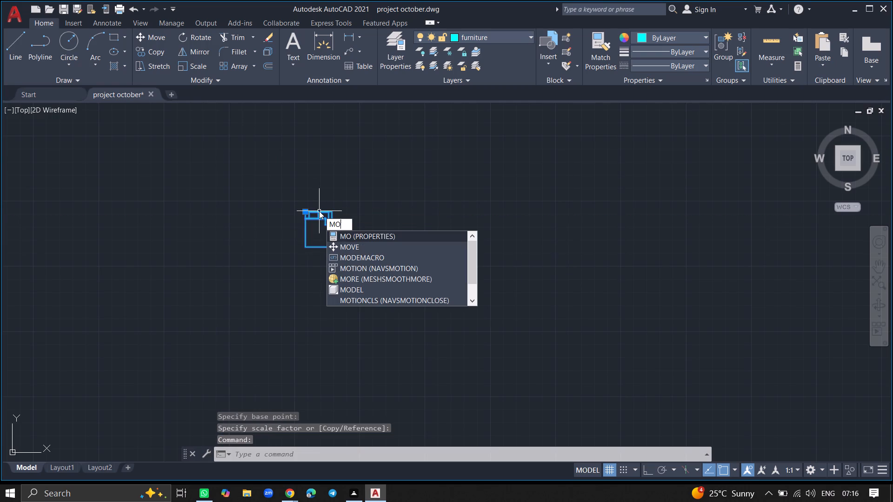
{"action": "type", "text": "ve"}
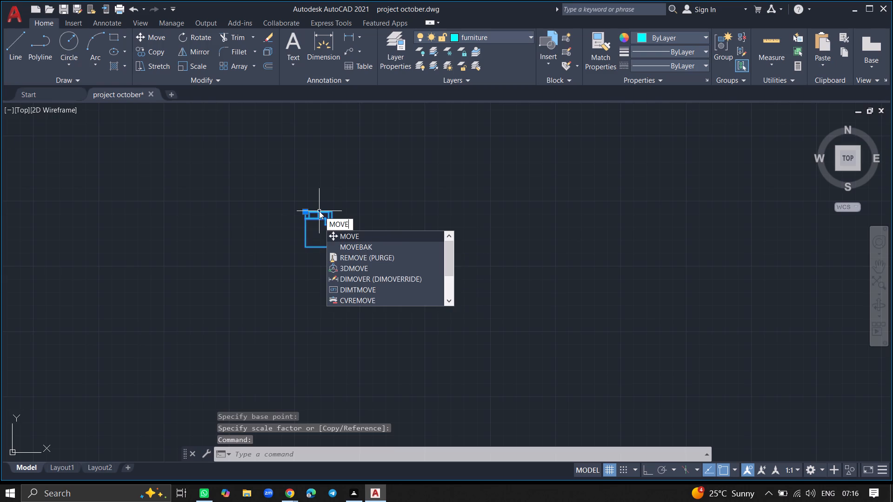
{"action": "key", "text": "Return"}
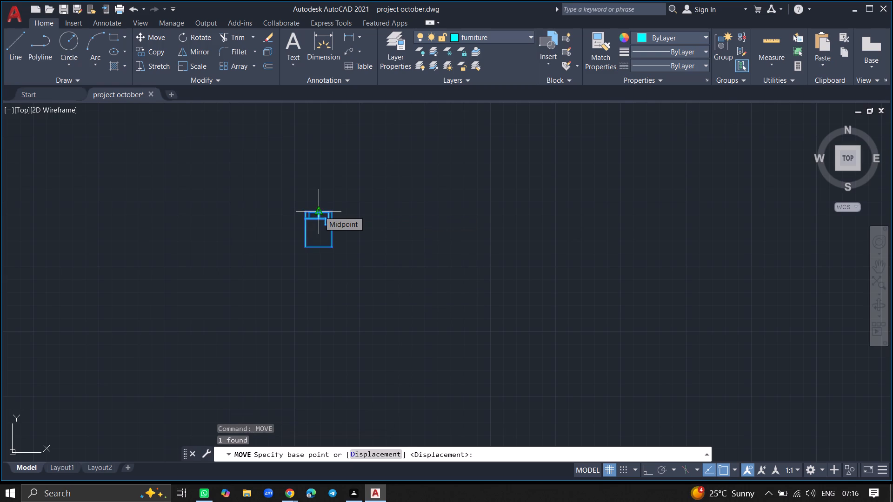
{"action": "left_click", "coordinate": [319, 211]}
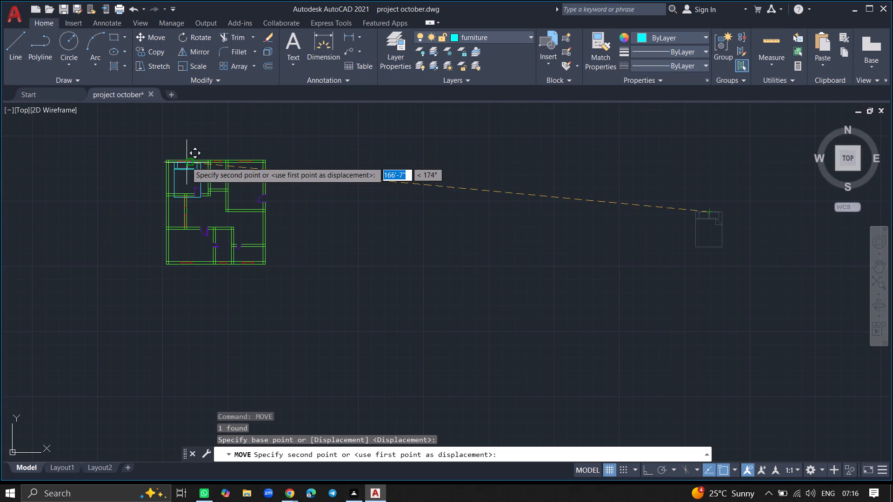
{"action": "scroll", "coordinate": [186, 162], "scroll_direction": "up", "scroll_amount": 3, "text": "ctrl"}
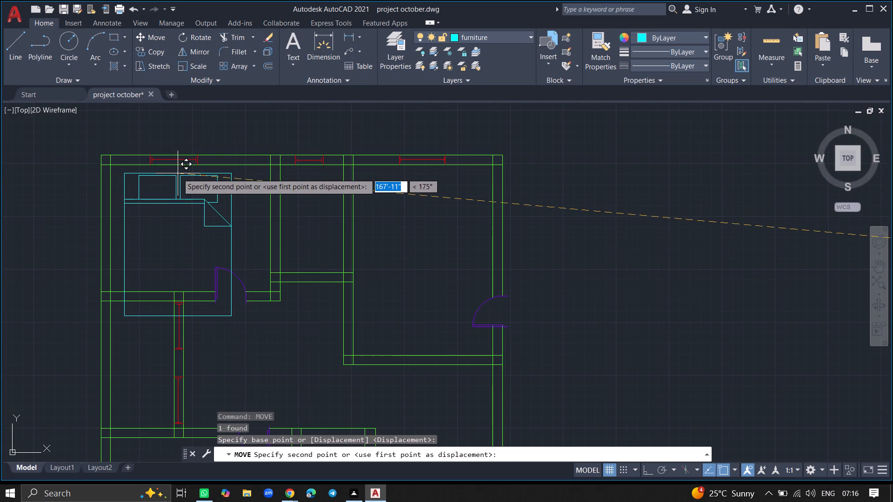
{"action": "left_click", "coordinate": [178, 173]}
Scale the bed down again from its head-edge midpoint so it fits inside the upper-left bedroom.
{"action": "left_click", "coordinate": [178, 173]}
{"action": "type", "text": "sc"}
{"action": "key", "text": "Return"}
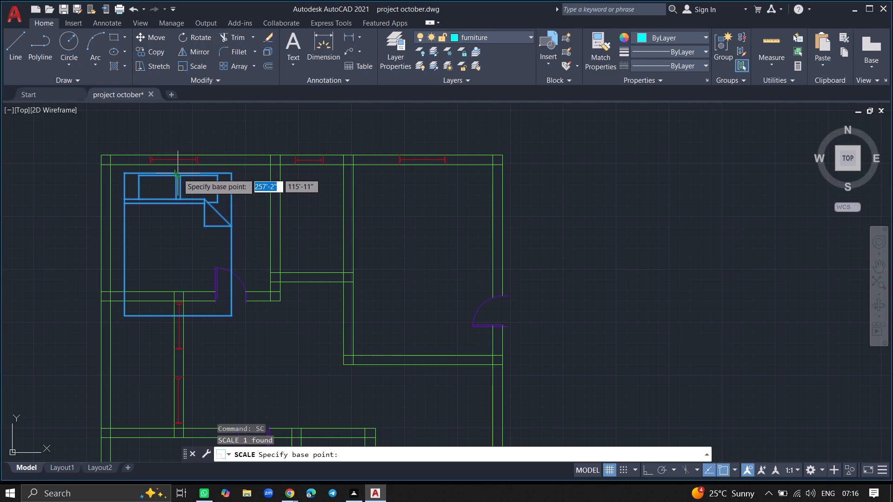
{"action": "left_click", "coordinate": [178, 173]}
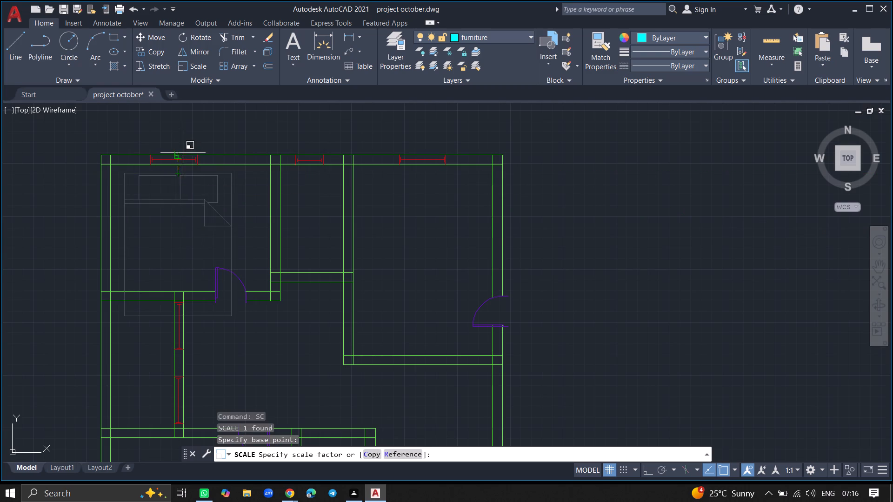
{"action": "left_click", "coordinate": [188, 137]}
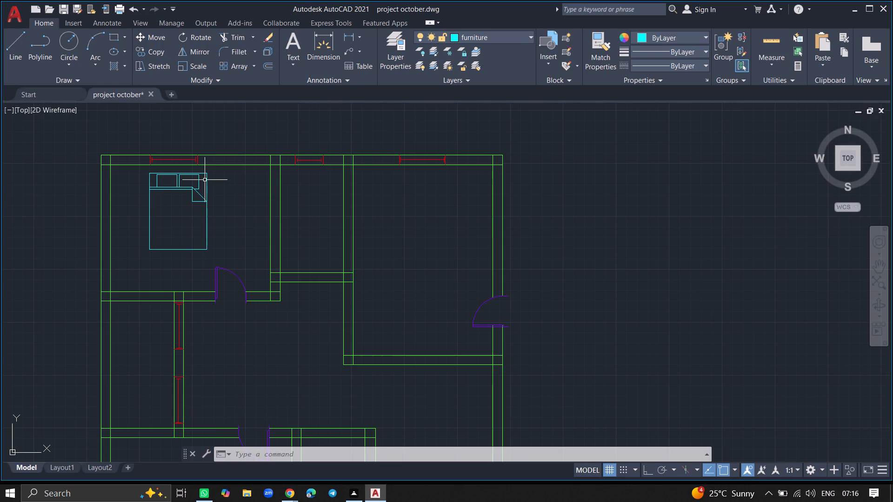
Copy the bed into the plan's upper-right room and into the lower-left bedroom.
{"action": "left_click", "coordinate": [205, 180]}
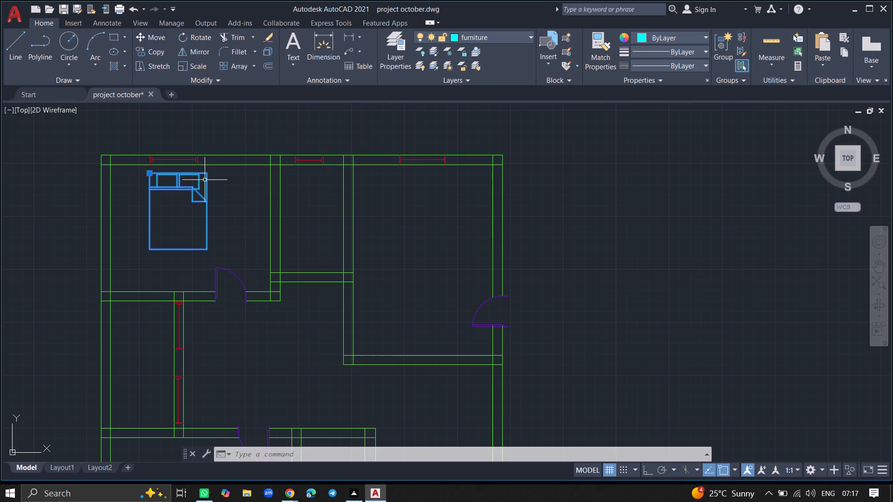
{"action": "key", "text": "c"}
{"action": "type", "text": "opy"}
{"action": "key", "text": "Return"}
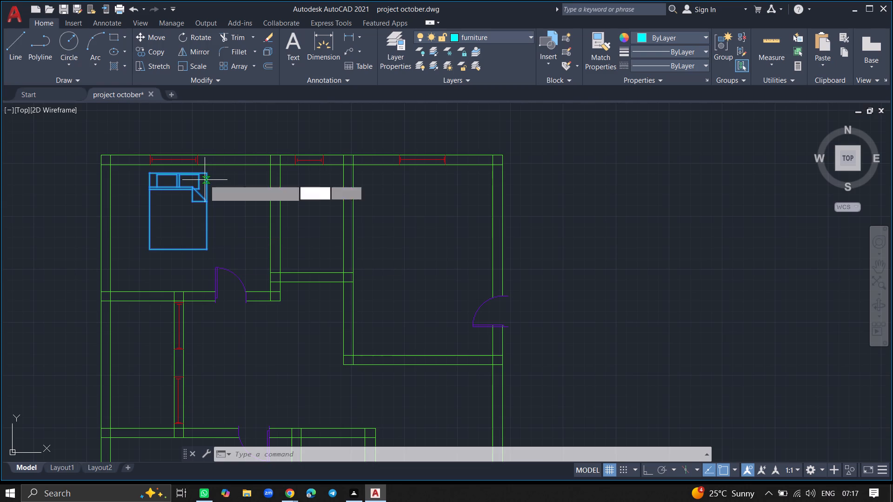
{"action": "left_click", "coordinate": [205, 180]}
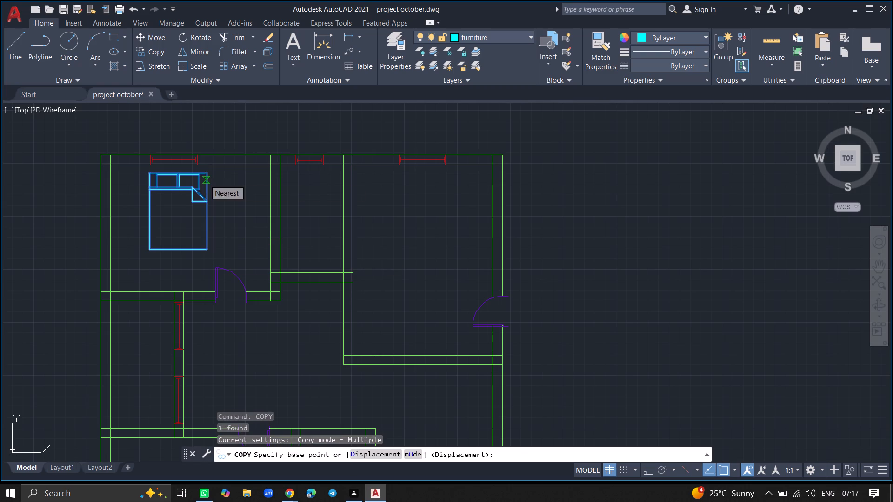
{"action": "left_click", "coordinate": [449, 198]}
{"action": "scroll", "coordinate": [538, 186], "scroll_direction": "down", "scroll_amount": 5, "text": "ctrl"}
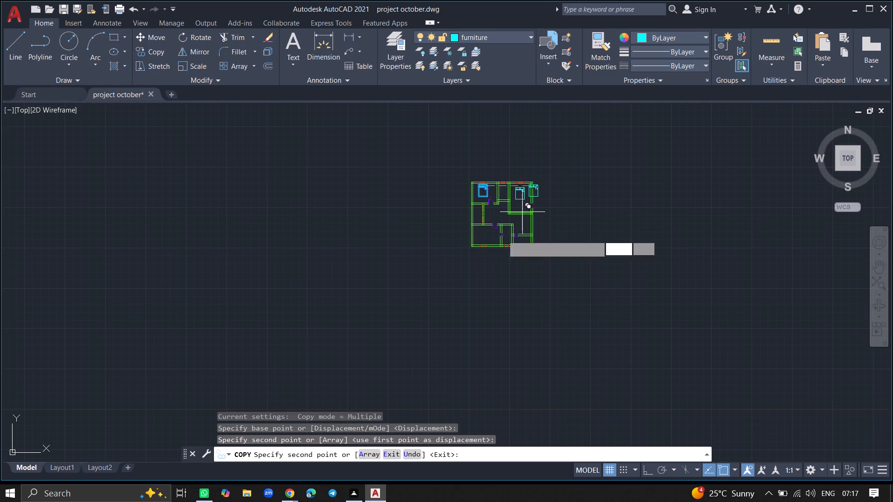
{"action": "scroll", "coordinate": [496, 244], "scroll_direction": "up", "scroll_amount": 5, "text": "ctrl"}
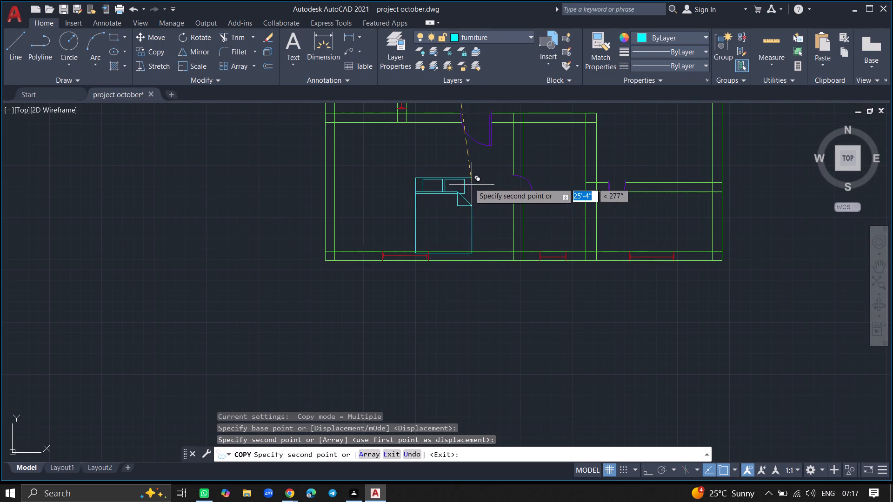
{"action": "left_click", "coordinate": [430, 161]}
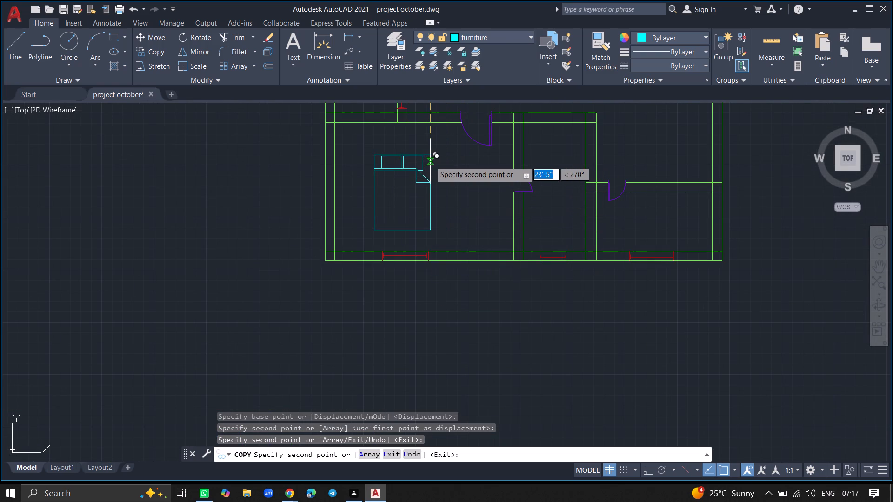
{"action": "key", "text": "Escape"}
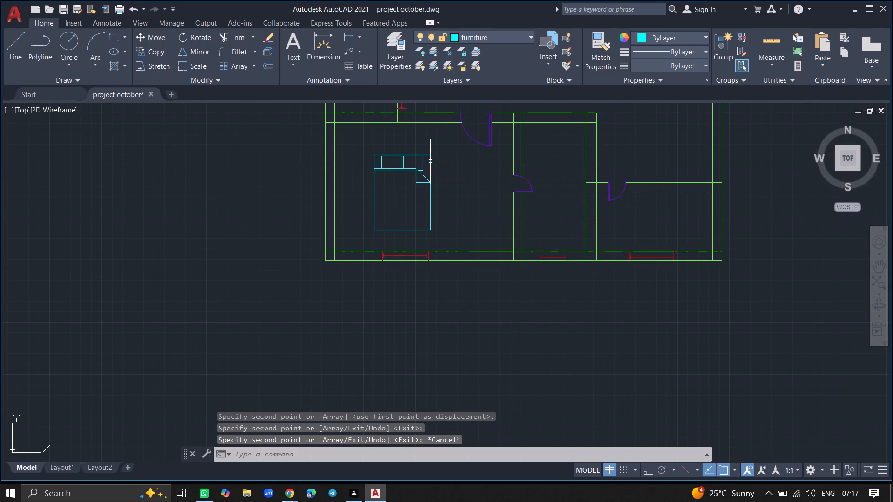
Save the drawing with the placed beds.
{"action": "key", "text": "ctrl+s"}
{"action": "key", "text": "ctrl+s"}
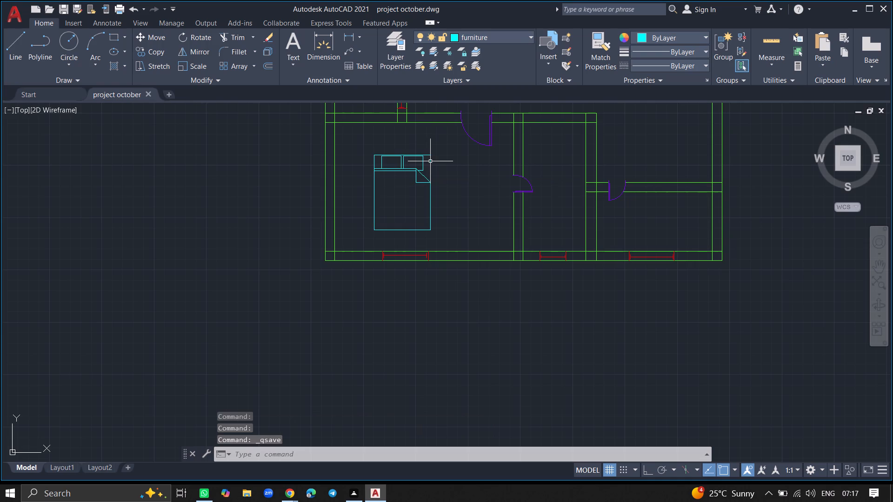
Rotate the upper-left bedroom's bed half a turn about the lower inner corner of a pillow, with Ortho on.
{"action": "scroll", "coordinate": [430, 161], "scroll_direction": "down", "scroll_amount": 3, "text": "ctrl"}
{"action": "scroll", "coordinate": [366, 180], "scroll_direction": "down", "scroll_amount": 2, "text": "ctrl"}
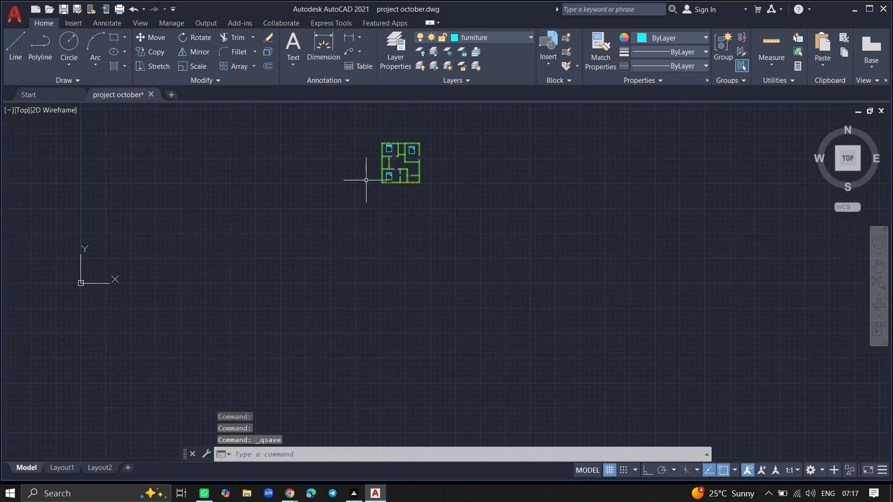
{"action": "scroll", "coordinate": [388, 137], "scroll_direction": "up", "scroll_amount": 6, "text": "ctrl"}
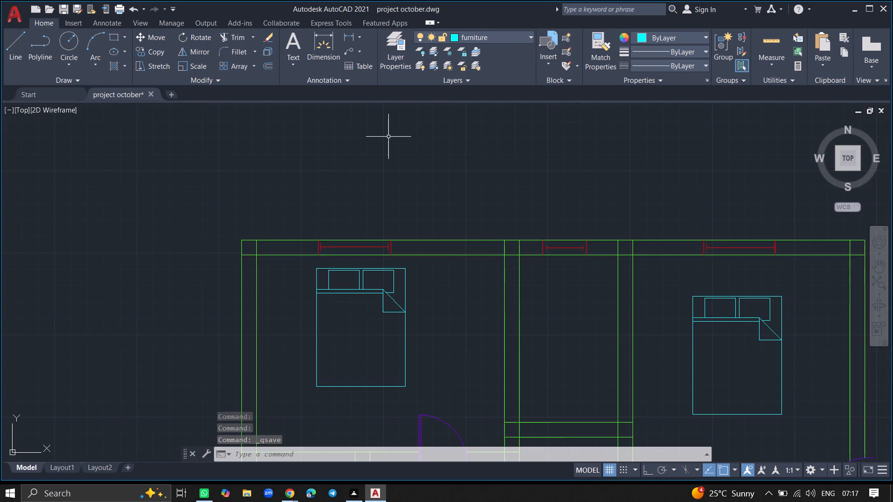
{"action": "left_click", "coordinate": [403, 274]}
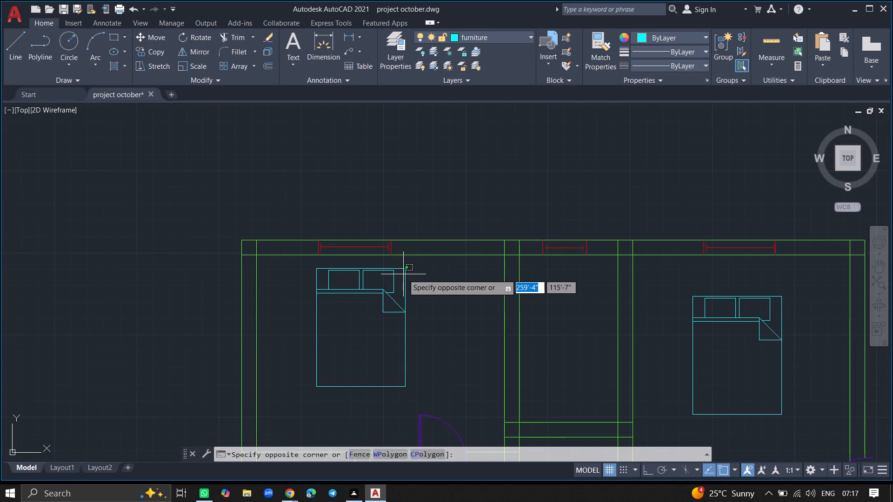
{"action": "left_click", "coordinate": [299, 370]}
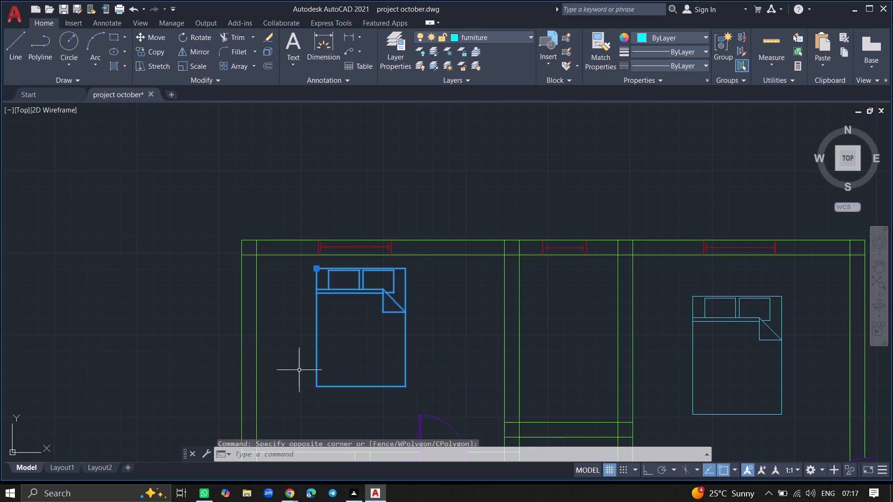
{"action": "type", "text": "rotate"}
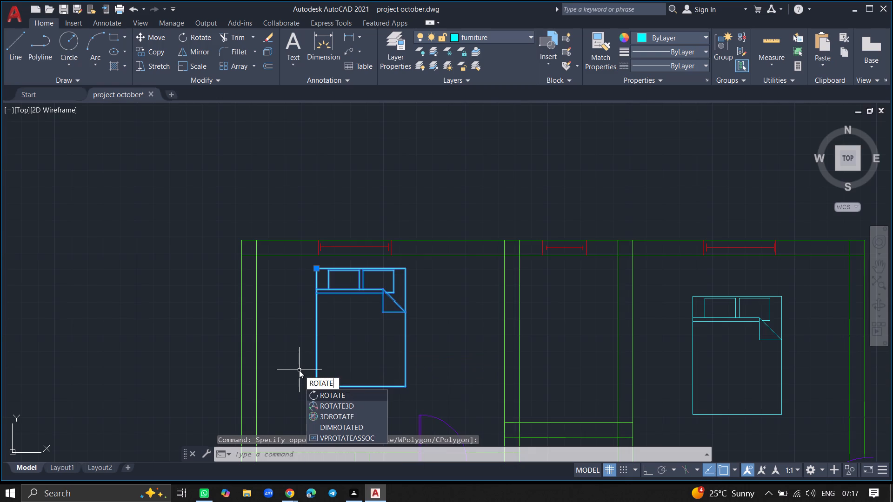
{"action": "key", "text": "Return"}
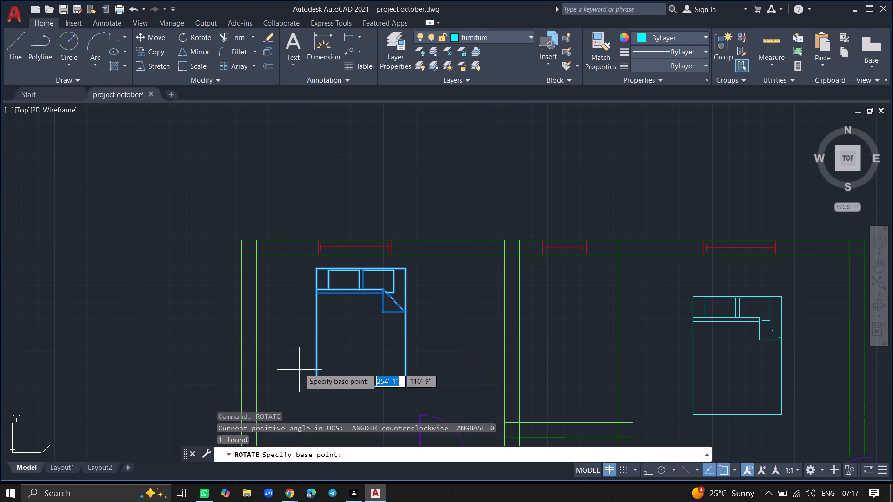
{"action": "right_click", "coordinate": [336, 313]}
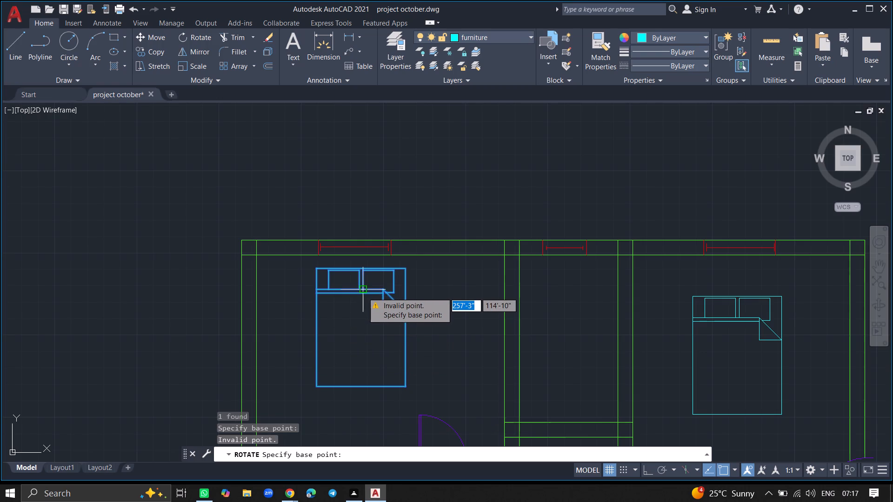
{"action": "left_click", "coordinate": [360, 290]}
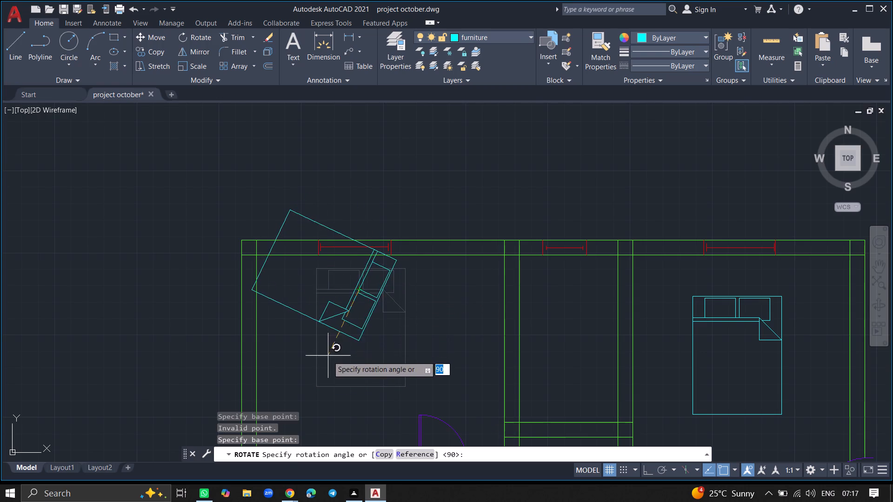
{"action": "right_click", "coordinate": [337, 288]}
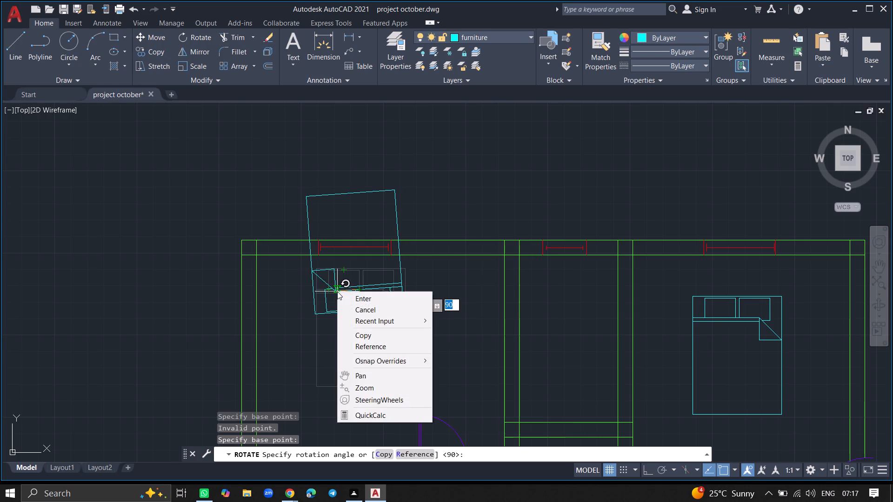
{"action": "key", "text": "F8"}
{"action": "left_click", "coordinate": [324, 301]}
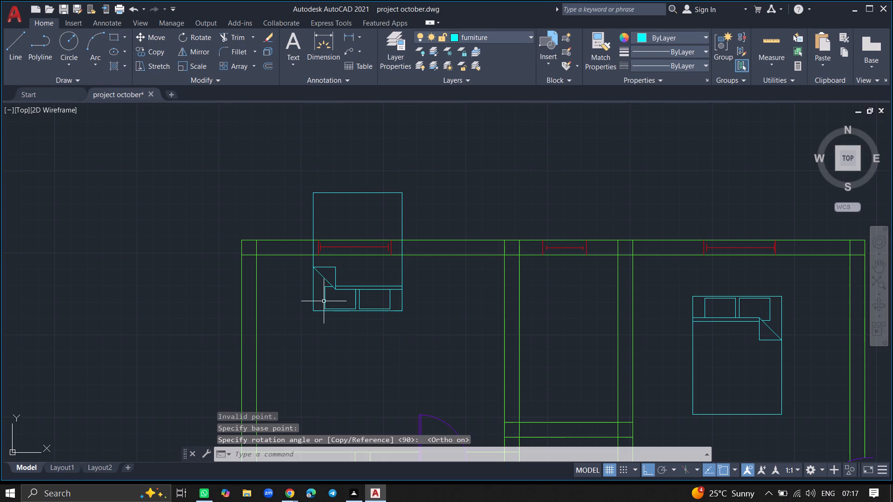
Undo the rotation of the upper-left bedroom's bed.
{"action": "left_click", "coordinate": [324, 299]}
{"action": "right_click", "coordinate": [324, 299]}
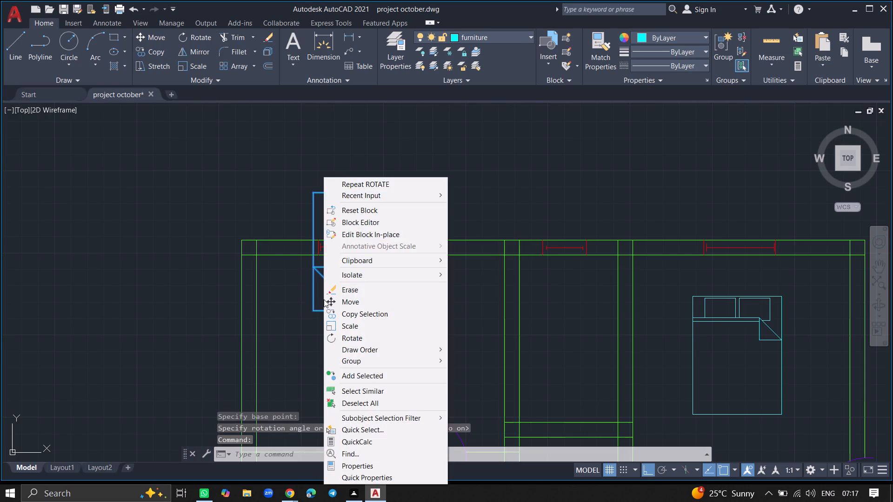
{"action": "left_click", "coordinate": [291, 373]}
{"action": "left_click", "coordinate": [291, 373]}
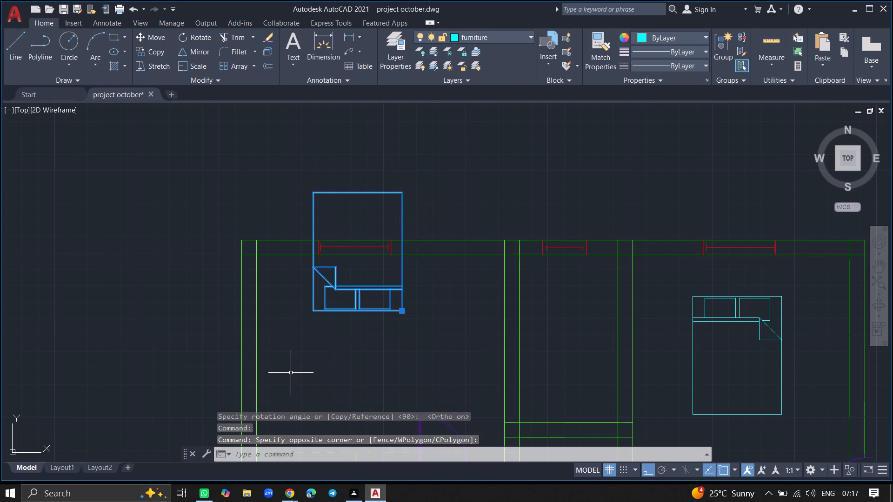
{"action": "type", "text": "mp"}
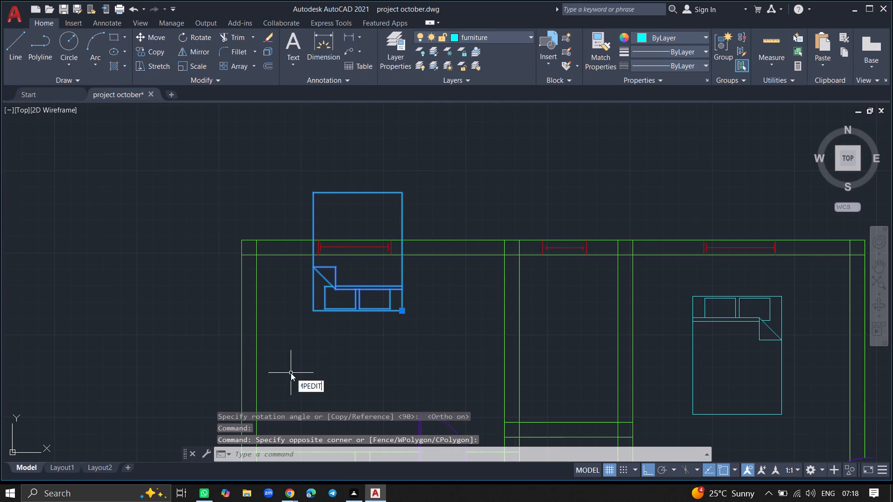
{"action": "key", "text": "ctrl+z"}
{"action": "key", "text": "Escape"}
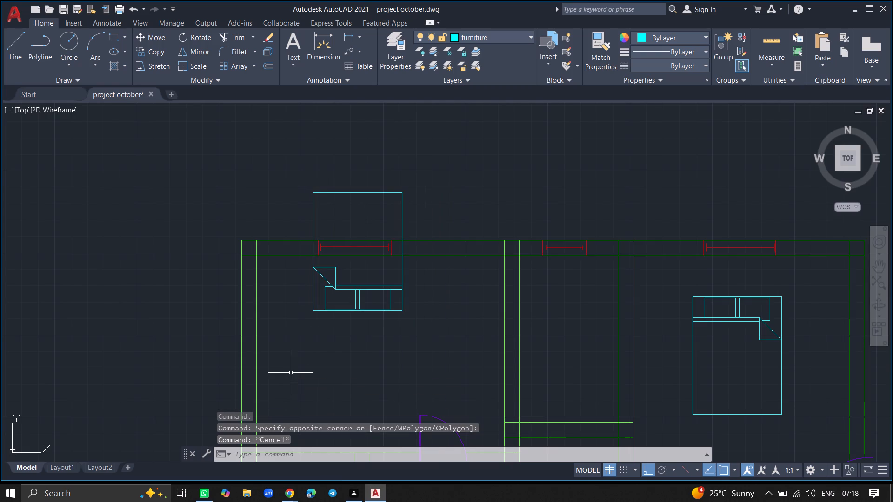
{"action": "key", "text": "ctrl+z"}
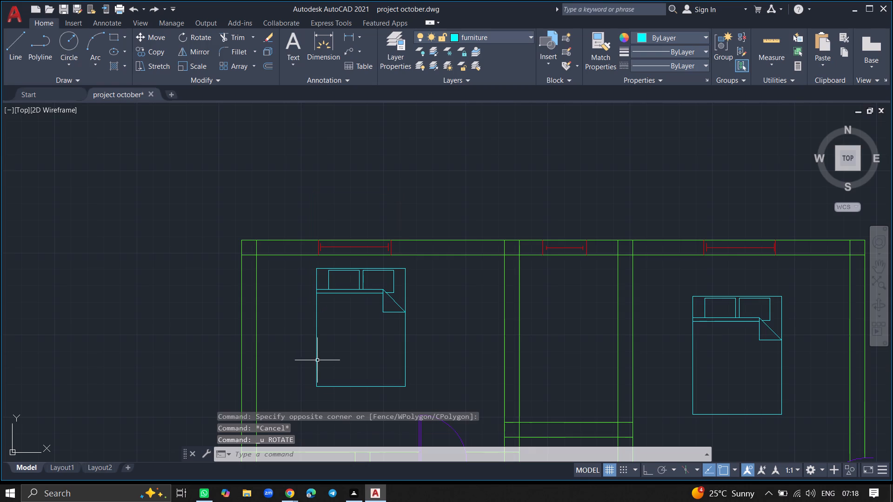
With Ortho on, rotate the upper-right room's bed 270° about a pillow's lower inner corner so its head faces the right exterior wall.
{"action": "scroll", "coordinate": [372, 338], "scroll_direction": "down", "scroll_amount": 3, "text": "ctrl"}
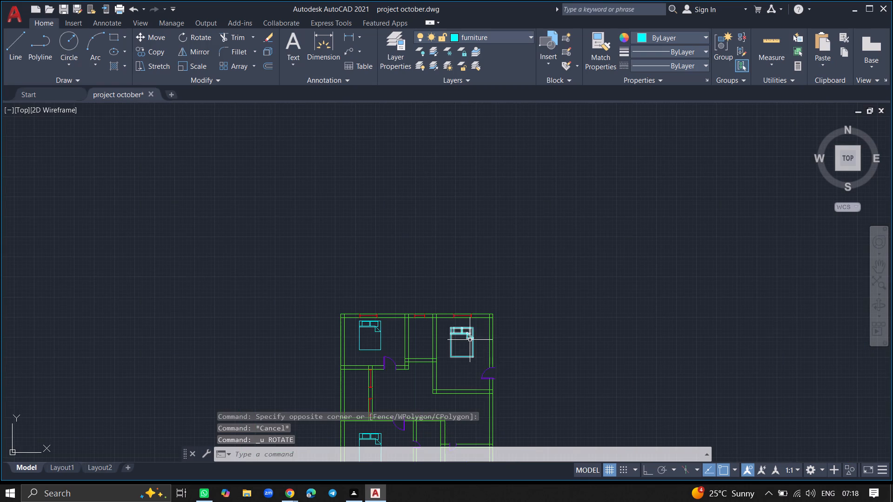
{"action": "key", "text": "F8"}
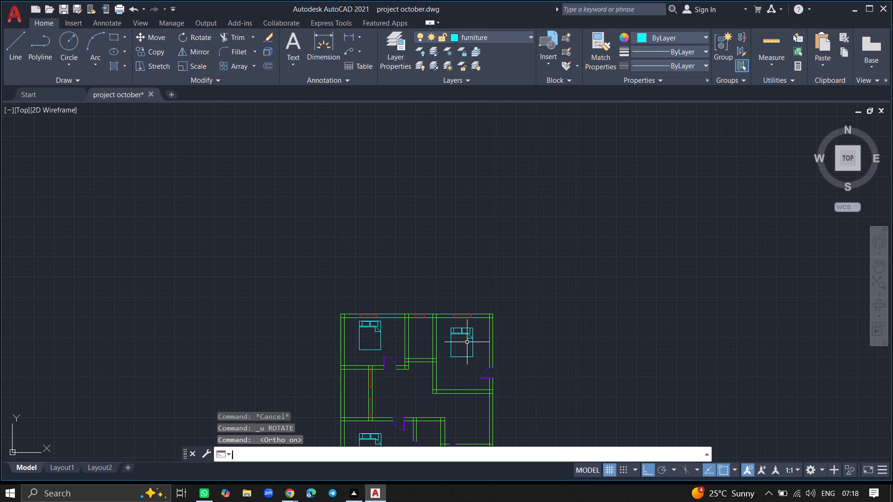
{"action": "scroll", "coordinate": [467, 342], "scroll_direction": "up", "scroll_amount": 2, "text": "ctrl"}
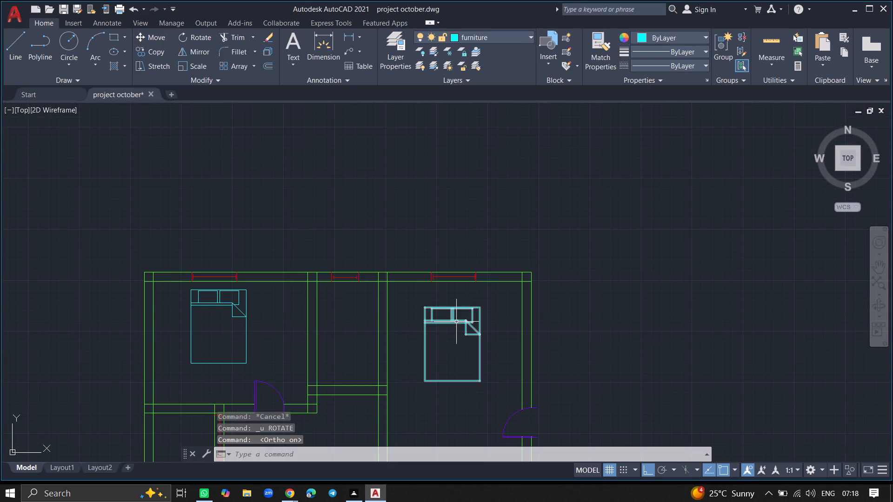
{"action": "left_click", "coordinate": [456, 322]}
{"action": "scroll", "coordinate": [456, 322], "scroll_direction": "up", "scroll_amount": 3, "text": "ctrl"}
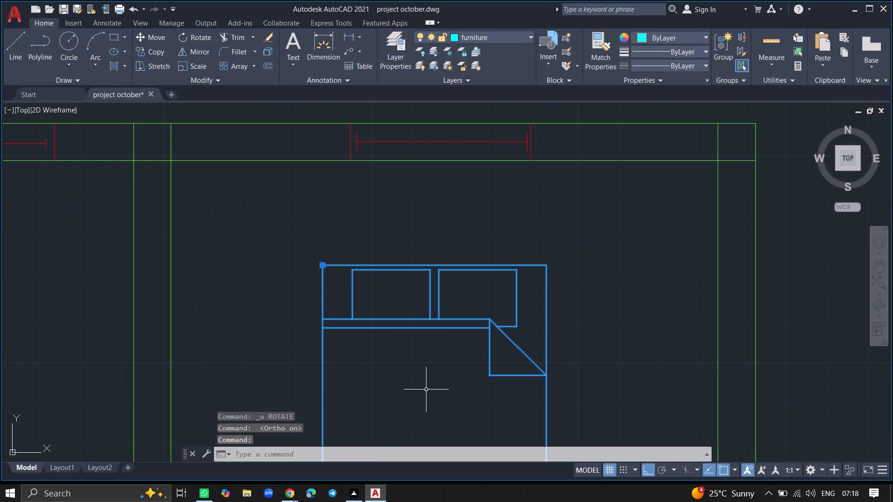
{"action": "key", "text": "r"}
{"action": "type", "text": "otate"}
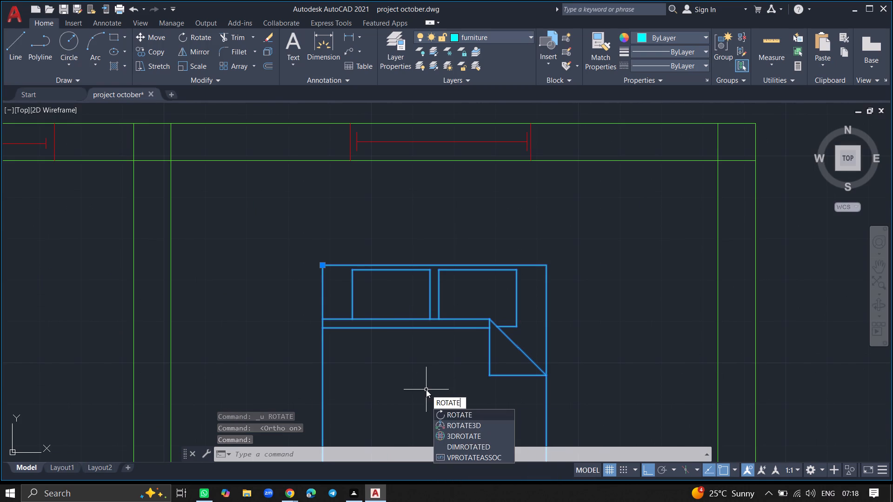
{"action": "key", "text": "Return"}
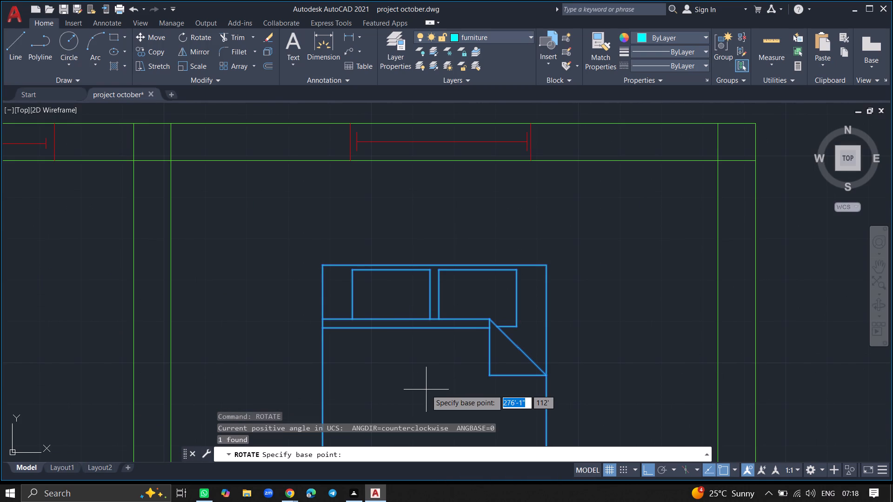
{"action": "left_click", "coordinate": [433, 320]}
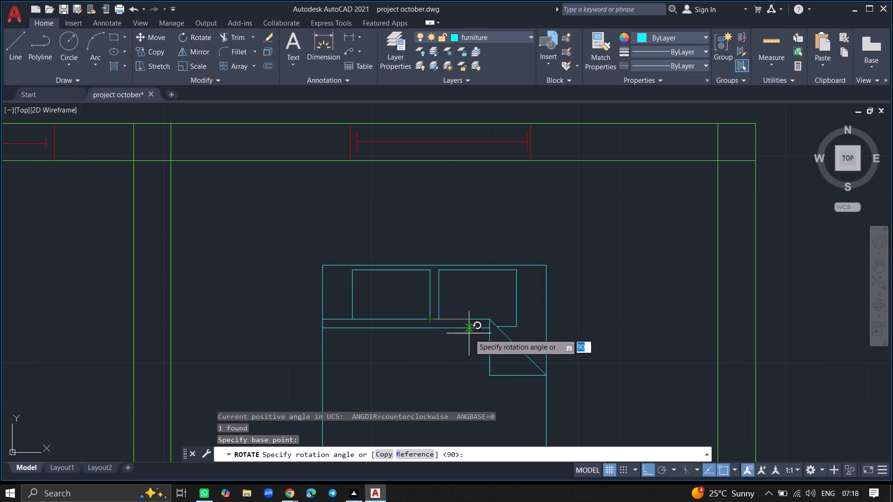
{"action": "left_click", "coordinate": [430, 362]}
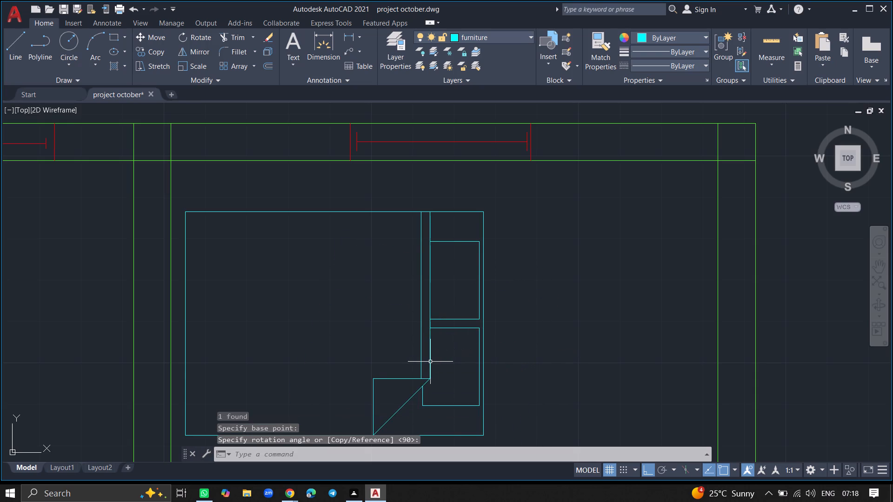
Move the rotated bed horizontally until its head sits just short of the upper-right room's right wall.
{"action": "left_click", "coordinate": [430, 361]}
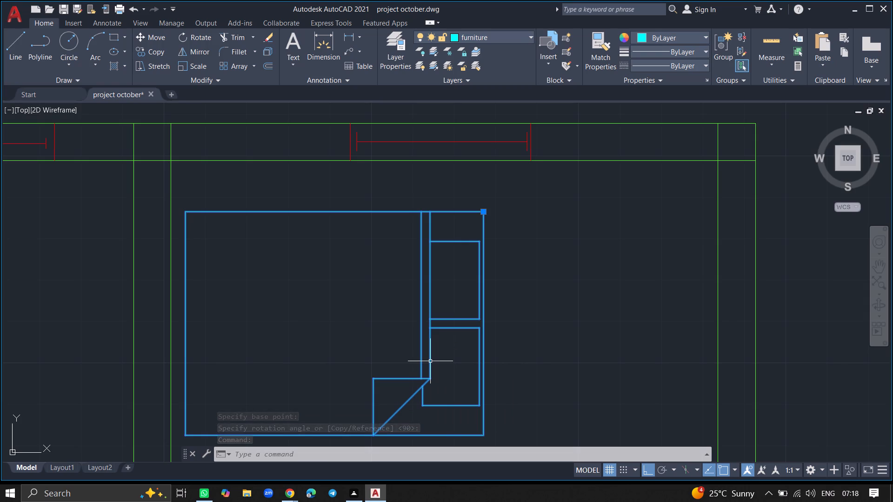
{"action": "type", "text": "mov"}
{"action": "key", "text": "e"}
{"action": "key", "text": "Return"}
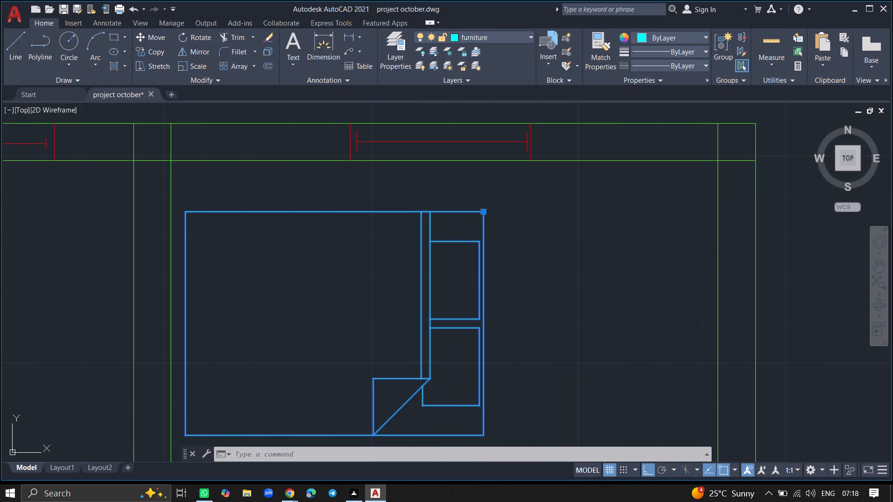
{"action": "left_click", "coordinate": [430, 361]}
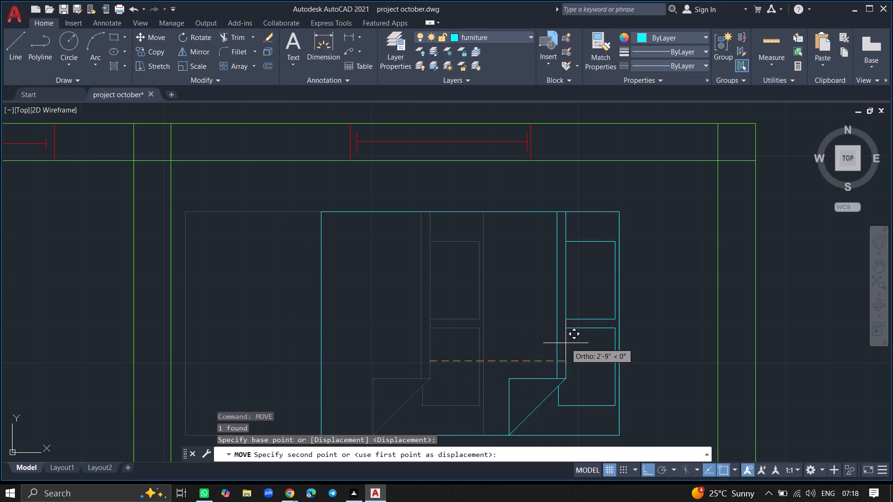
{"action": "left_click", "coordinate": [650, 331]}
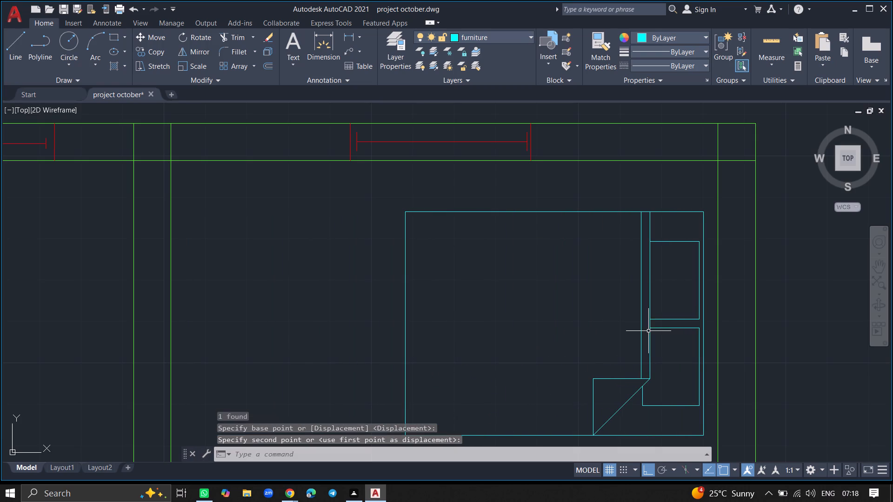
Rotate the lower-left bedroom's bed half a turn about the midpoint of its head edge, with Ortho on.
{"action": "scroll", "coordinate": [589, 340], "scroll_direction": "down", "scroll_amount": 2, "text": "ctrl"}
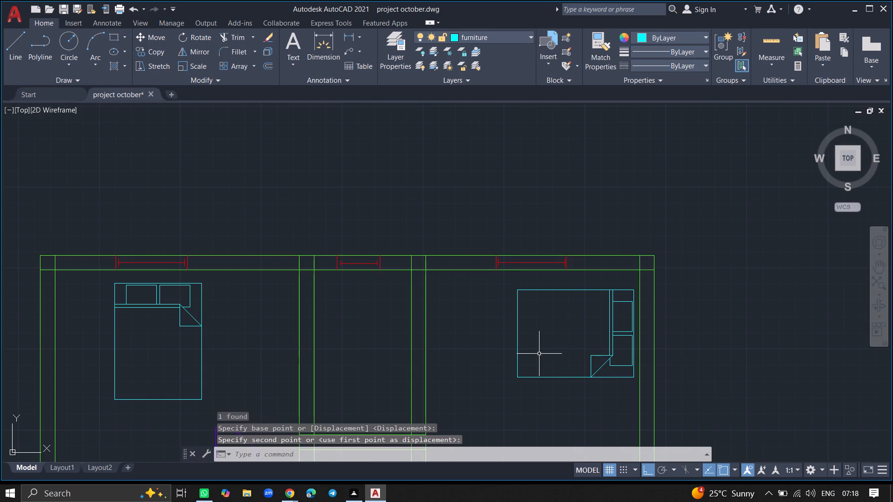
{"action": "scroll", "coordinate": [539, 354], "scroll_direction": "down", "scroll_amount": 2, "text": "ctrl"}
{"action": "scroll", "coordinate": [502, 378], "scroll_direction": "down", "scroll_amount": 1, "text": "ctrl"}
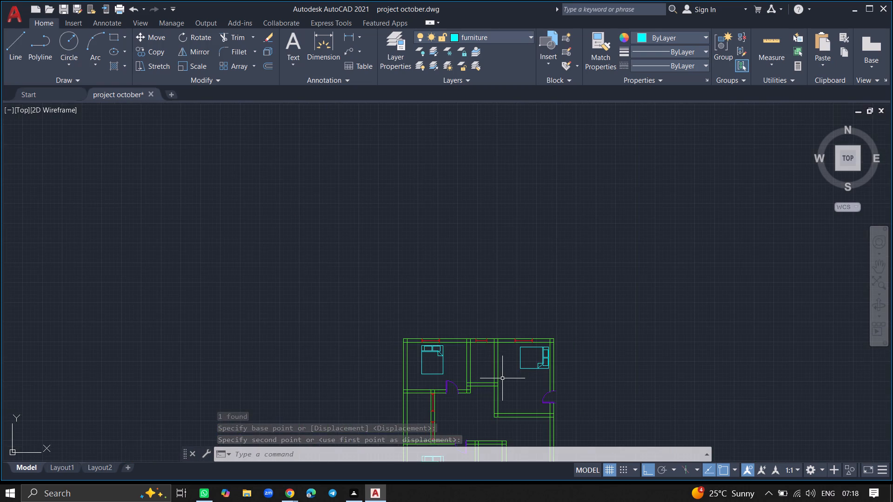
{"action": "scroll", "coordinate": [502, 378], "scroll_direction": "down", "scroll_amount": 7, "text": "ctrl"}
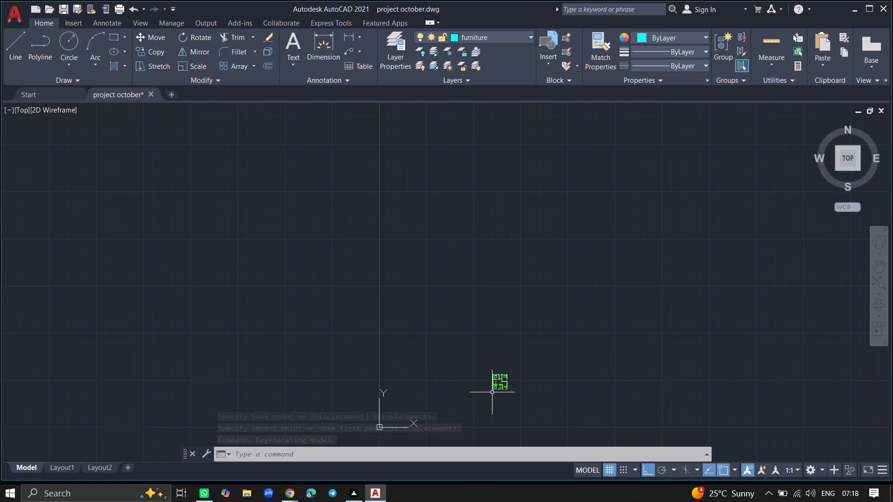
{"action": "scroll", "coordinate": [492, 392], "scroll_direction": "up", "scroll_amount": 5, "text": "ctrl"}
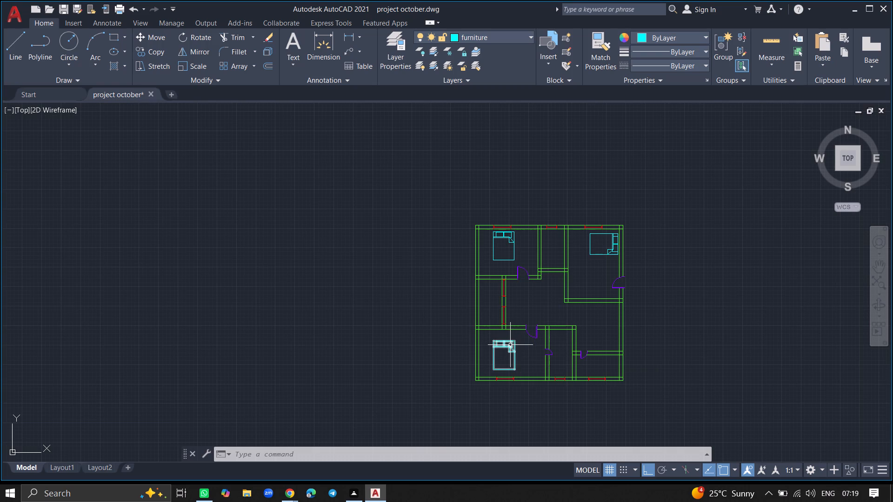
{"action": "left_click", "coordinate": [510, 345]}
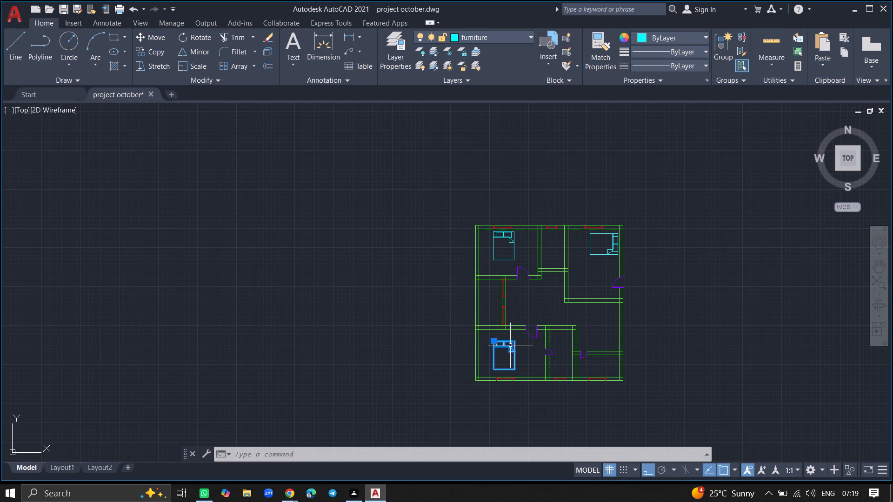
{"action": "type", "text": "rotate"}
{"action": "key", "text": "Return"}
{"action": "scroll", "coordinate": [510, 345], "scroll_direction": "up", "scroll_amount": 6, "text": "ctrl"}
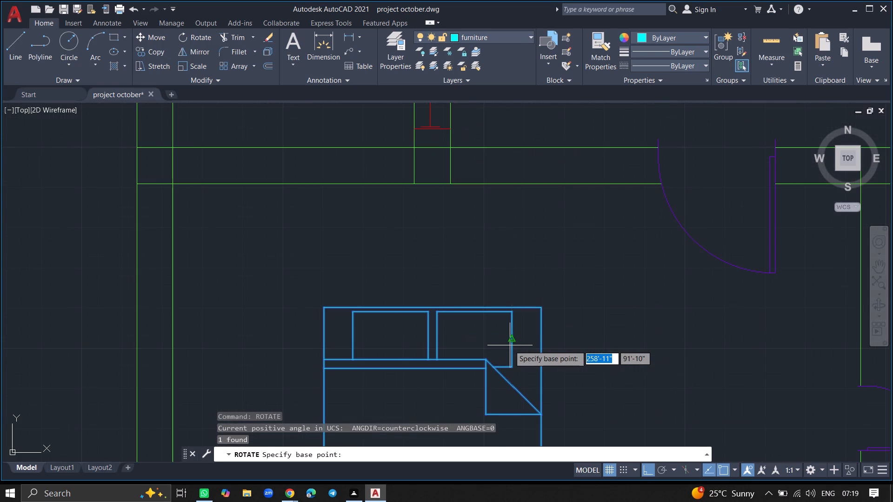
{"action": "left_click", "coordinate": [433, 309]}
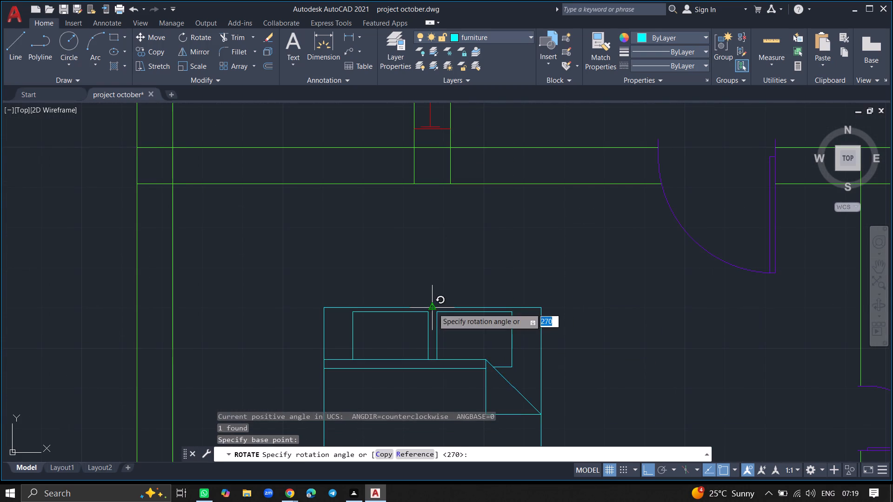
{"action": "left_click", "coordinate": [343, 266]}
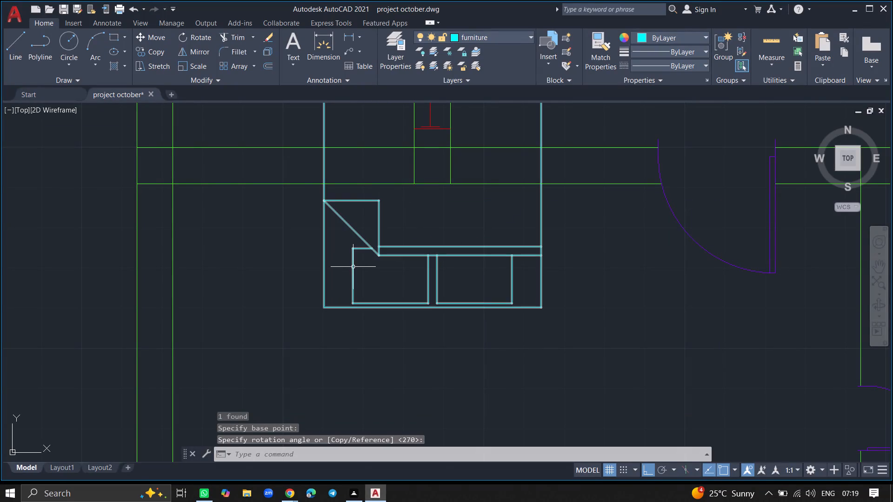
Move the rotated bed straight down about 6 feet so its head sits just short of the lower-left bedroom's bottom exterior wall.
{"action": "left_click", "coordinate": [353, 267]}
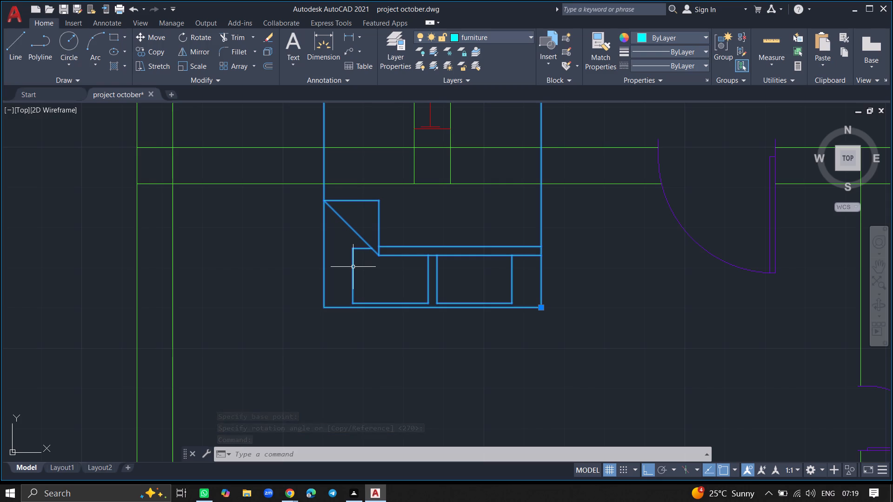
{"action": "type", "text": "move"}
{"action": "key", "text": "Return"}
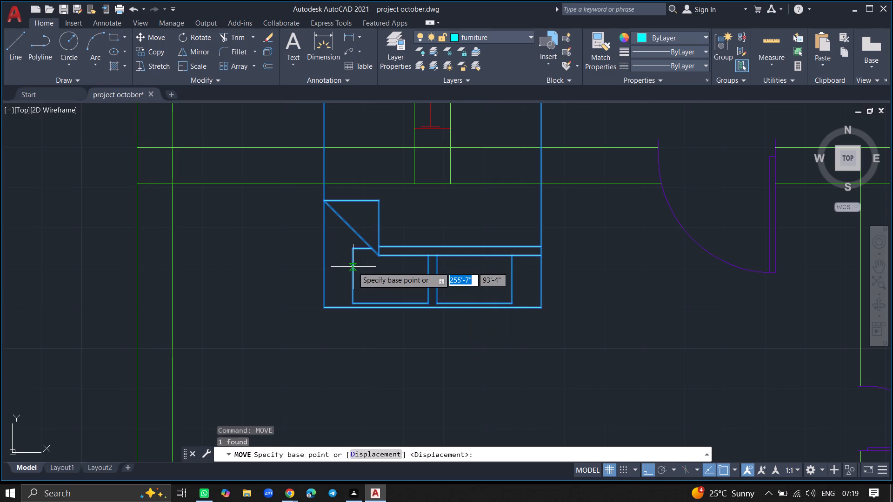
{"action": "left_click", "coordinate": [353, 267]}
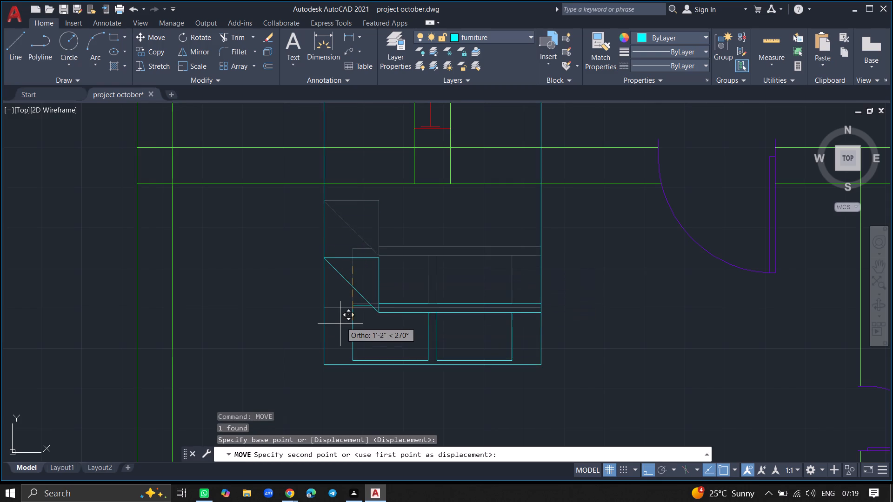
{"action": "scroll", "coordinate": [340, 324], "scroll_direction": "down", "scroll_amount": 5, "text": "ctrl"}
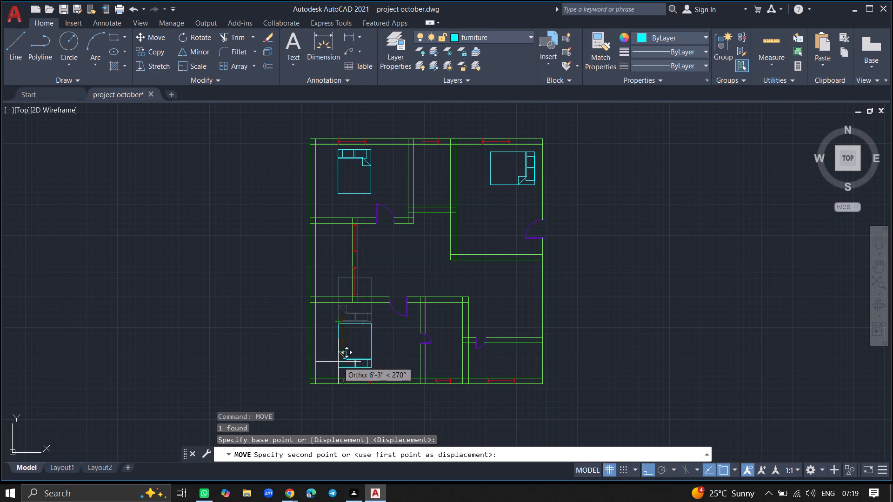
{"action": "left_click", "coordinate": [336, 359]}
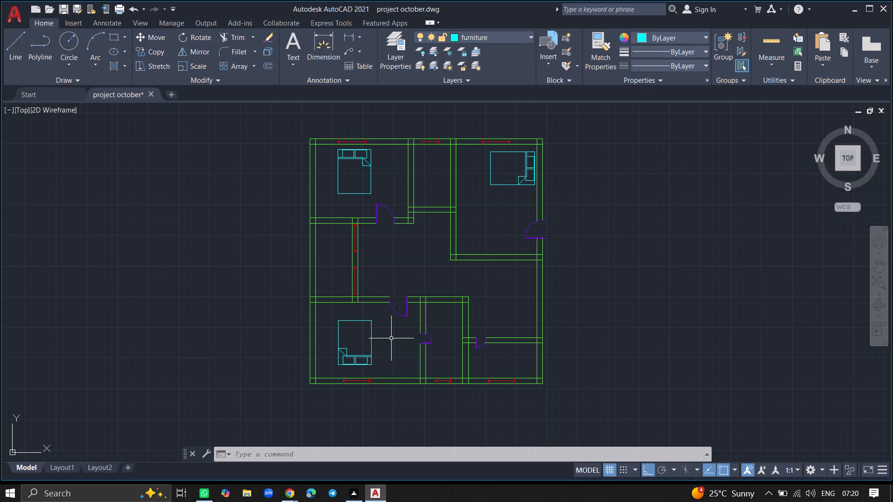
Make the walls layer current.
{"action": "left_click", "coordinate": [405, 56]}
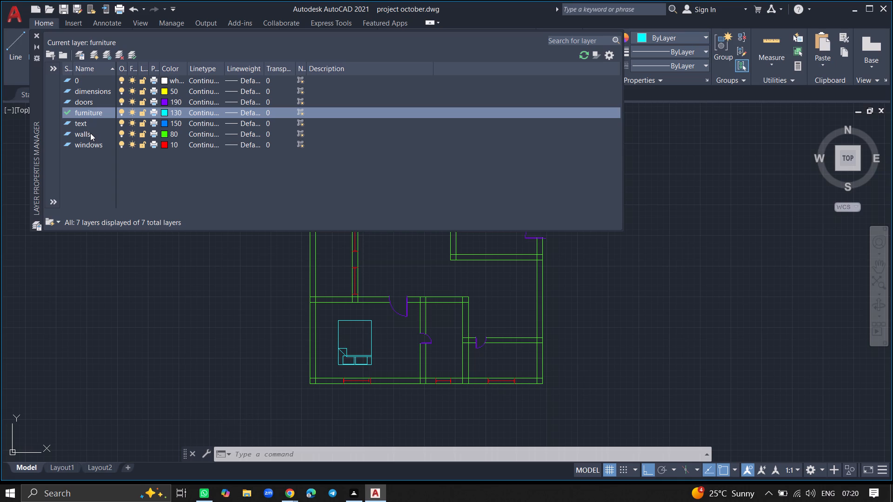
{"action": "left_click", "coordinate": [90, 133]}
{"action": "double_click", "coordinate": [90, 133]}
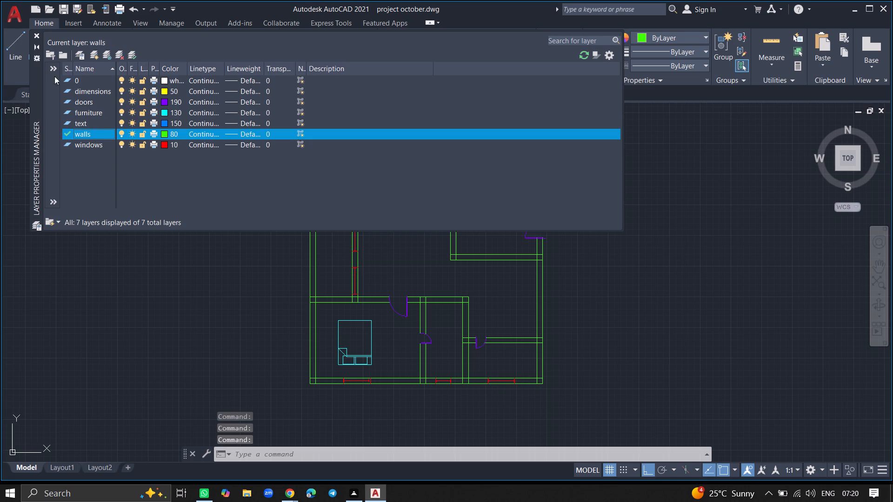
{"action": "left_click", "coordinate": [38, 35]}
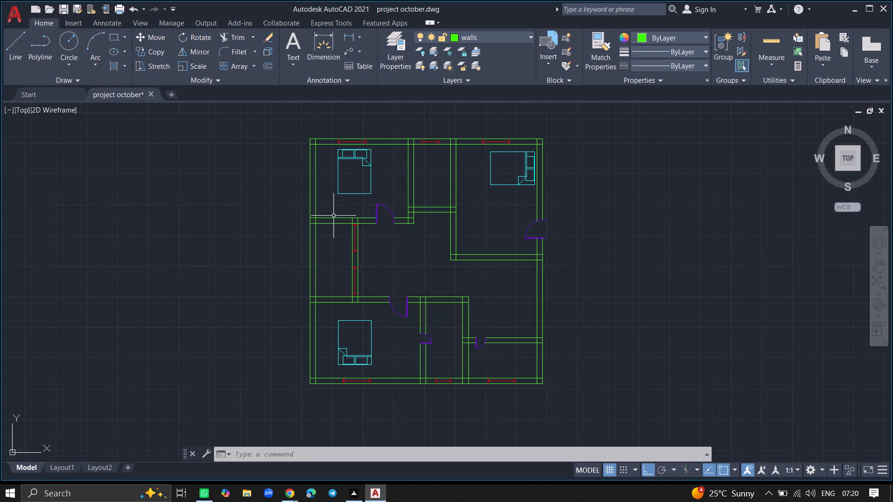
With a Solid, ByLayer-coloured Hatch, fill the left exterior wall beside and below the upper-left bedroom, plus that bedroom's bottom wall up to the door.
{"action": "key", "text": "h"}
{"action": "key", "text": "Return"}
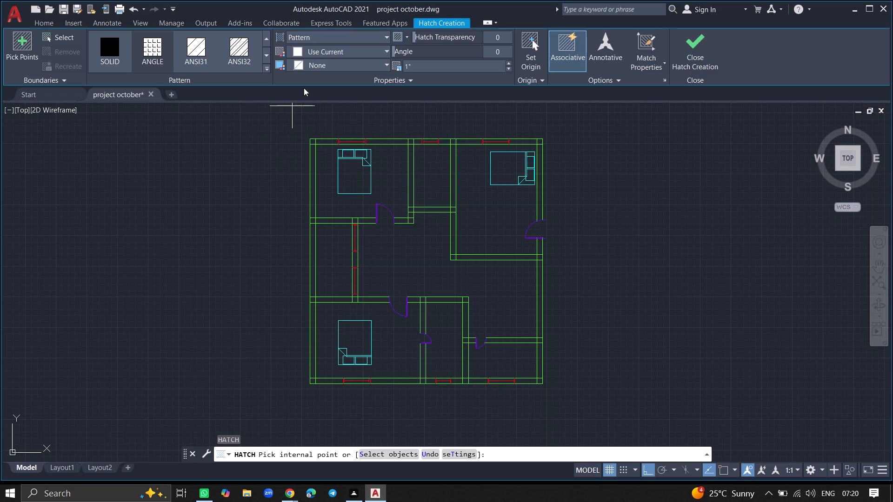
{"action": "left_click", "coordinate": [323, 49]}
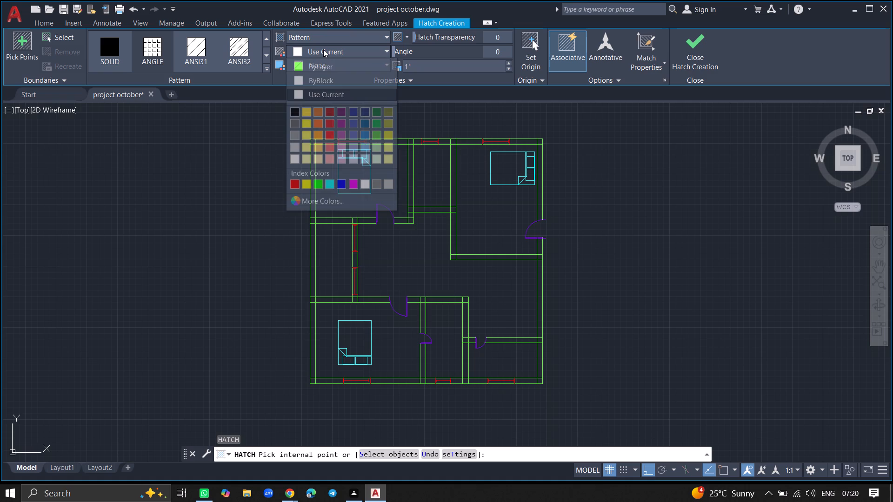
{"action": "left_click", "coordinate": [322, 64]}
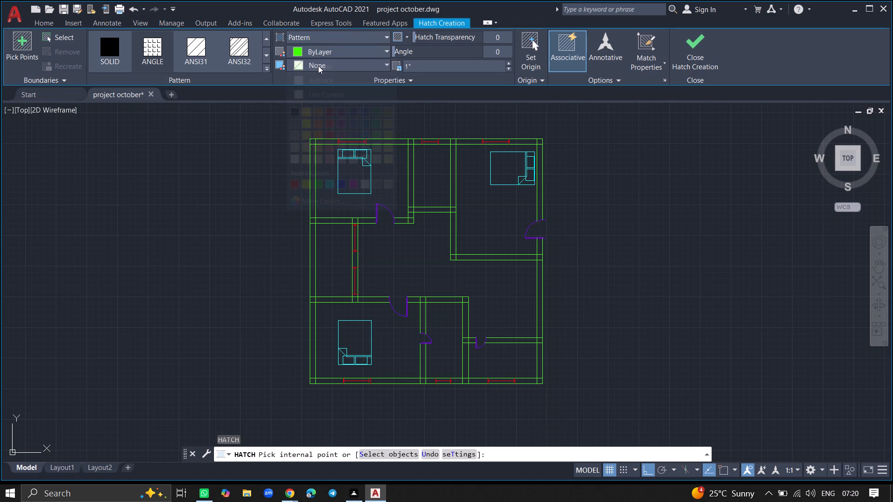
{"action": "left_click", "coordinate": [105, 57]}
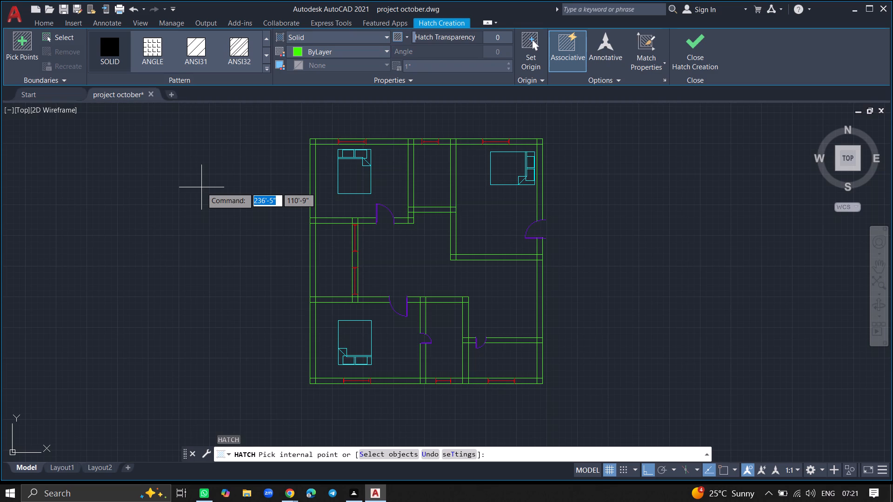
{"action": "scroll", "coordinate": [313, 197], "scroll_direction": "up", "scroll_amount": 3, "text": "ctrl"}
{"action": "left_click", "coordinate": [313, 197]}
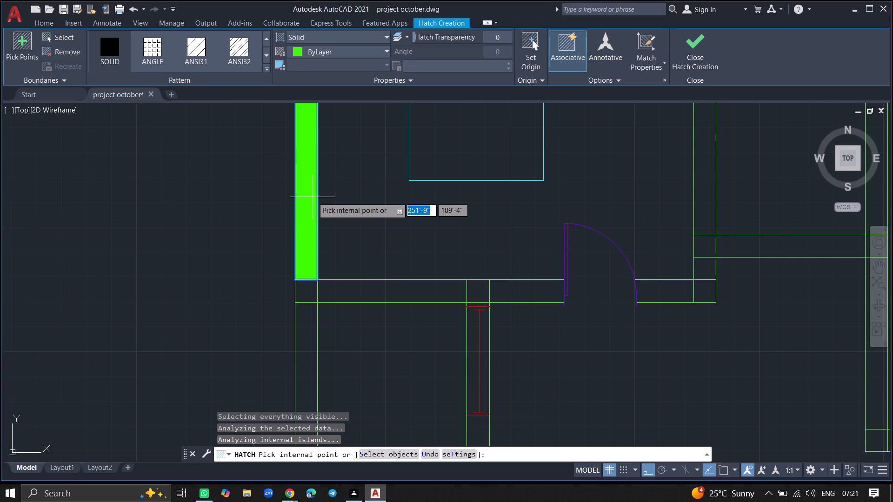
{"action": "left_click", "coordinate": [351, 288]}
{"action": "left_click", "coordinate": [302, 287]}
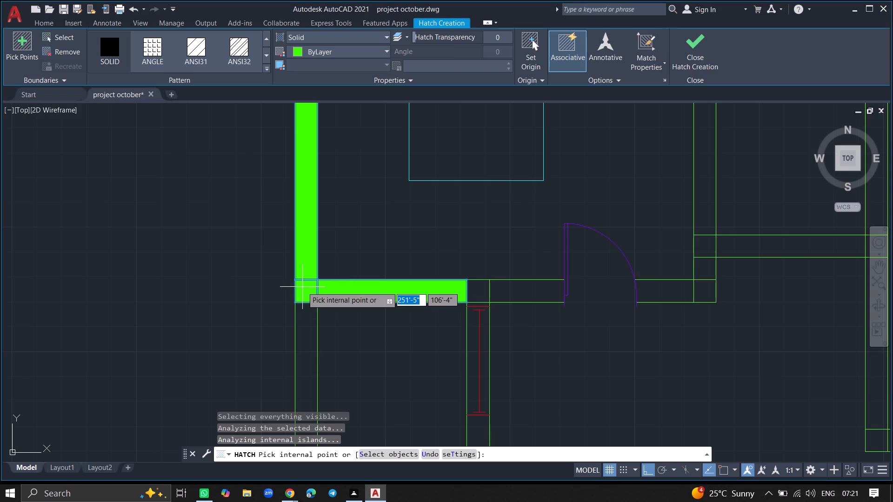
{"action": "left_click", "coordinate": [477, 297]}
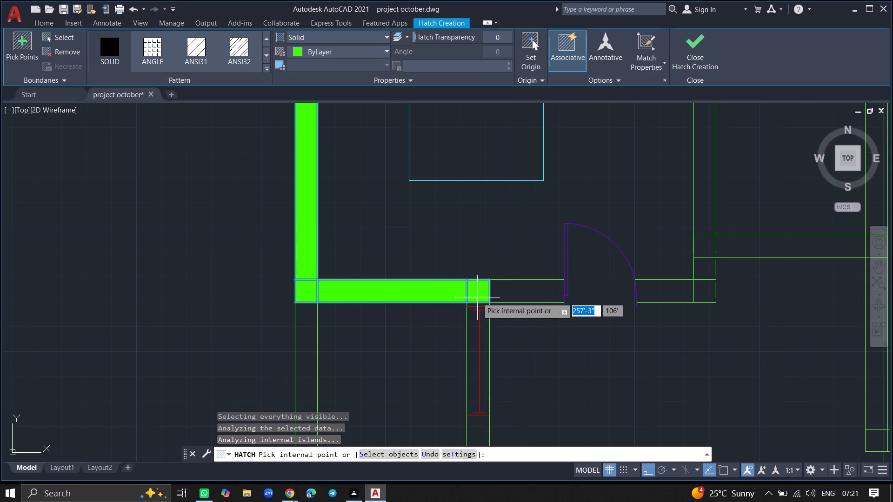
{"action": "left_click", "coordinate": [515, 294]}
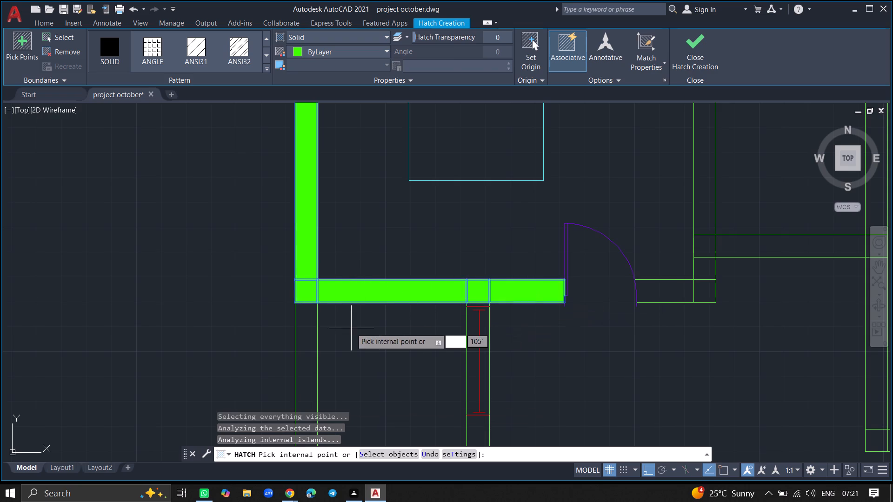
{"action": "left_click", "coordinate": [308, 342]}
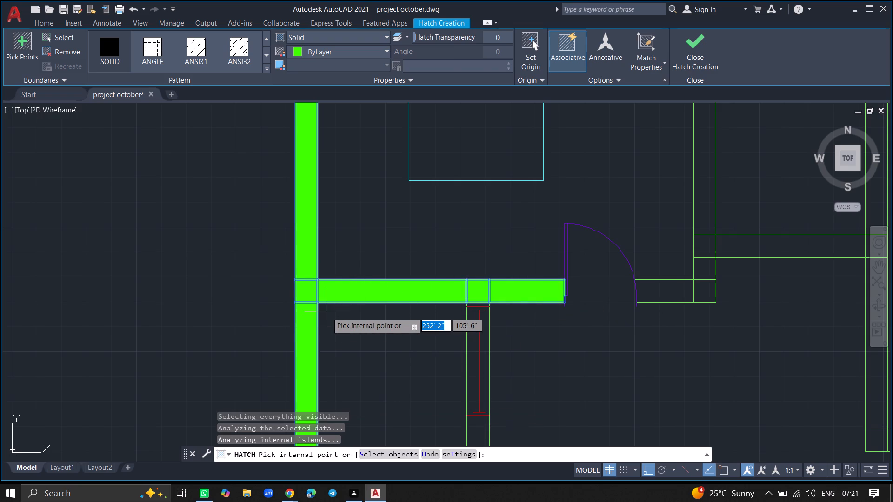
Extend the solid hatch through the left exterior wall beside the lower-left bedroom and along that bedroom's top wall up to its door.
{"action": "scroll", "coordinate": [327, 312], "scroll_direction": "down", "scroll_amount": 4, "text": "ctrl"}
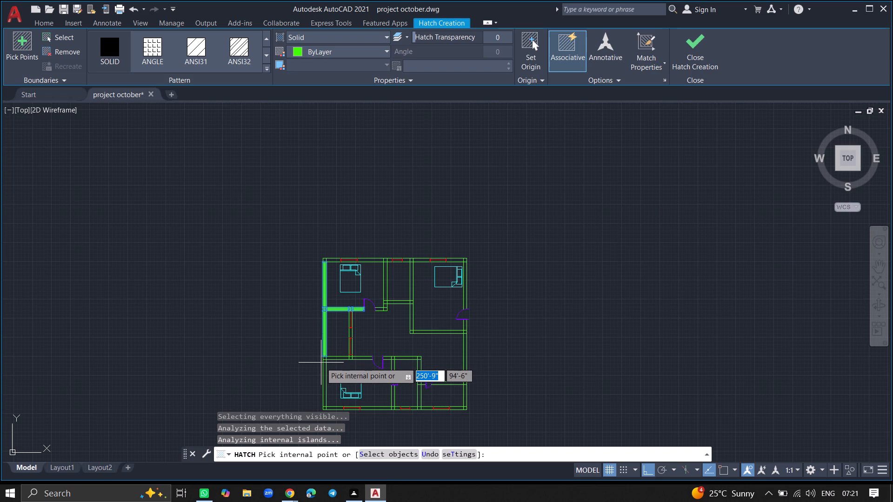
{"action": "scroll", "coordinate": [322, 363], "scroll_direction": "up", "scroll_amount": 2, "text": "ctrl"}
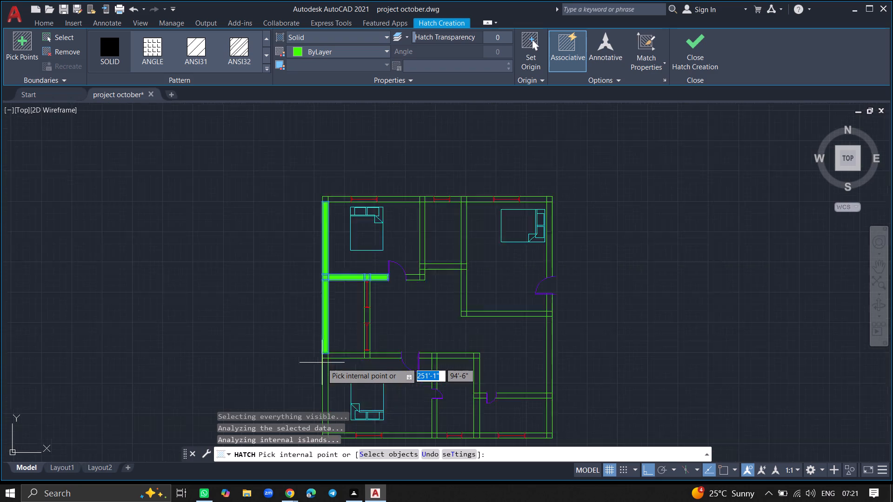
{"action": "scroll", "coordinate": [322, 363], "scroll_direction": "up", "scroll_amount": 2, "text": "ctrl"}
{"action": "left_click", "coordinate": [332, 360]}
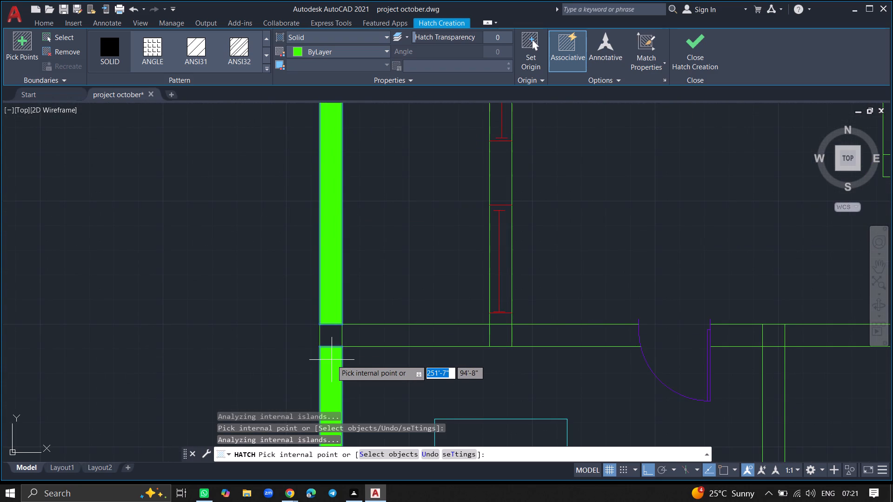
{"action": "left_click", "coordinate": [333, 337]}
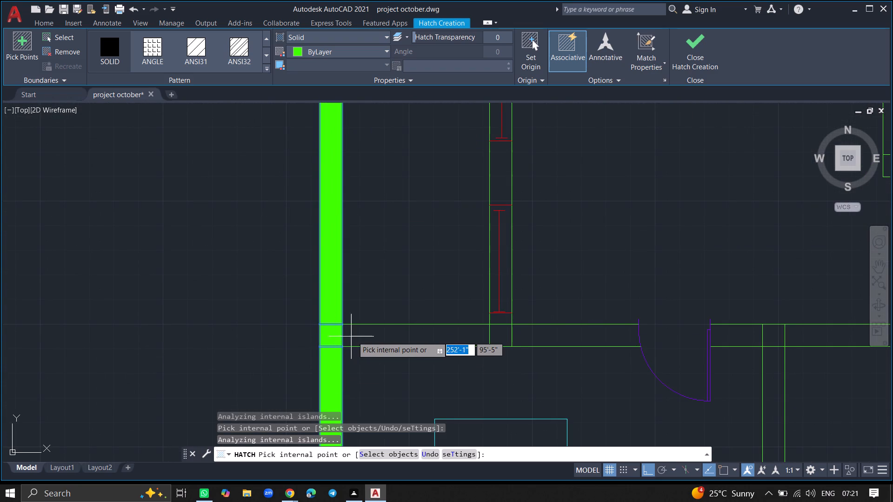
{"action": "left_click", "coordinate": [371, 337]}
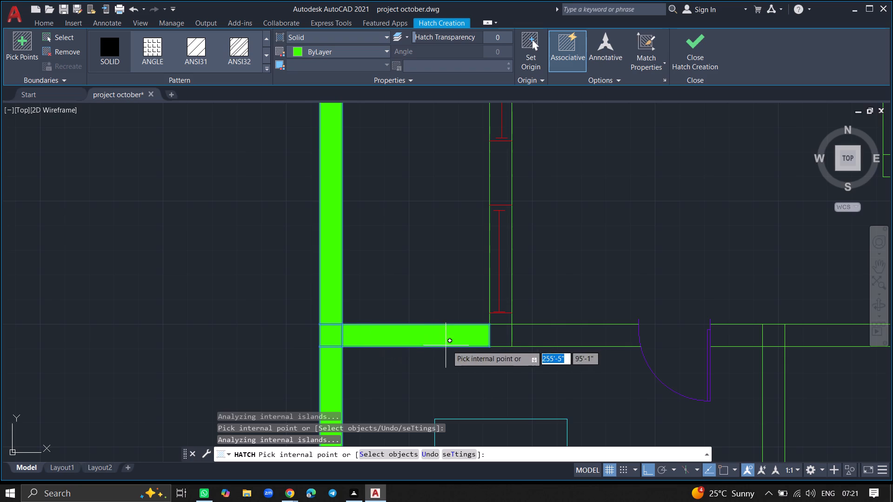
{"action": "left_click", "coordinate": [496, 337]}
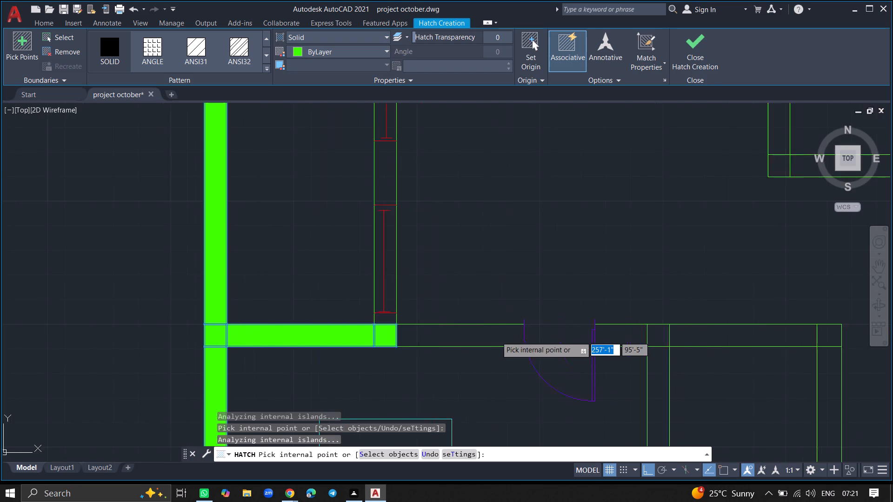
{"action": "left_click", "coordinate": [382, 339]}
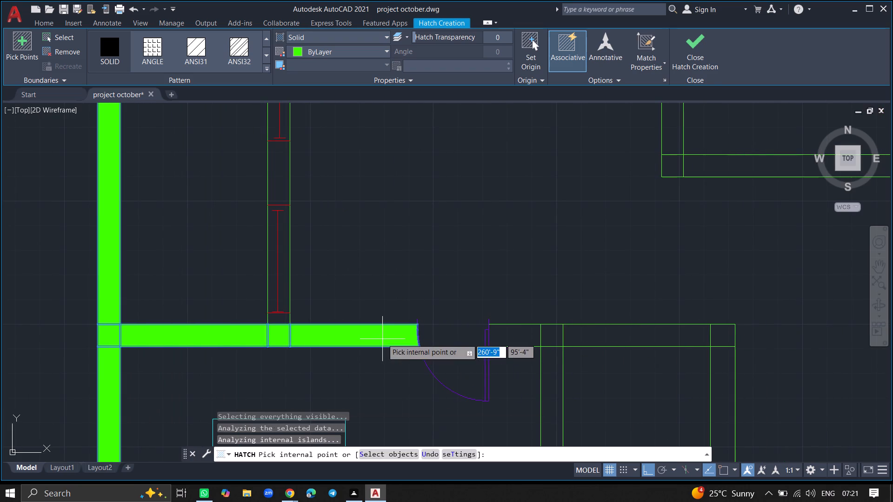
Hatch the wall from the lower-left bedroom's door across the adjoining small room's top, its right wall's upper part, and its left wall around the door.
{"action": "left_click", "coordinate": [528, 342]}
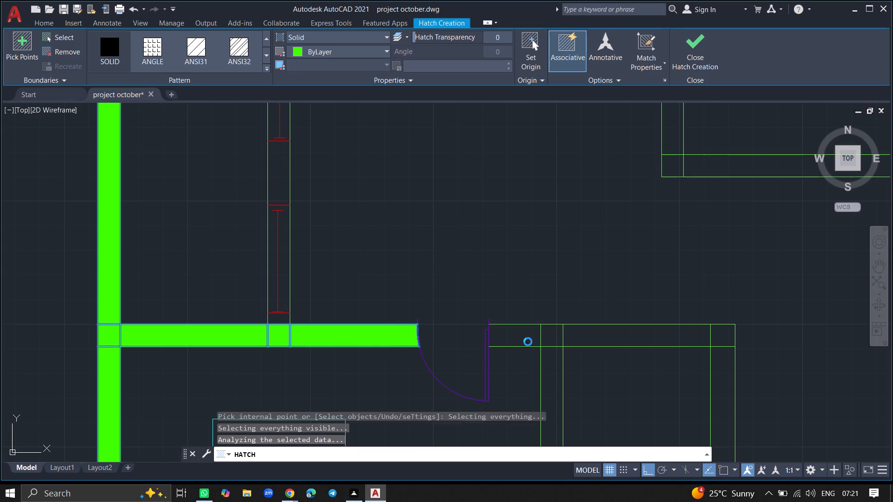
{"action": "left_click", "coordinate": [545, 342]}
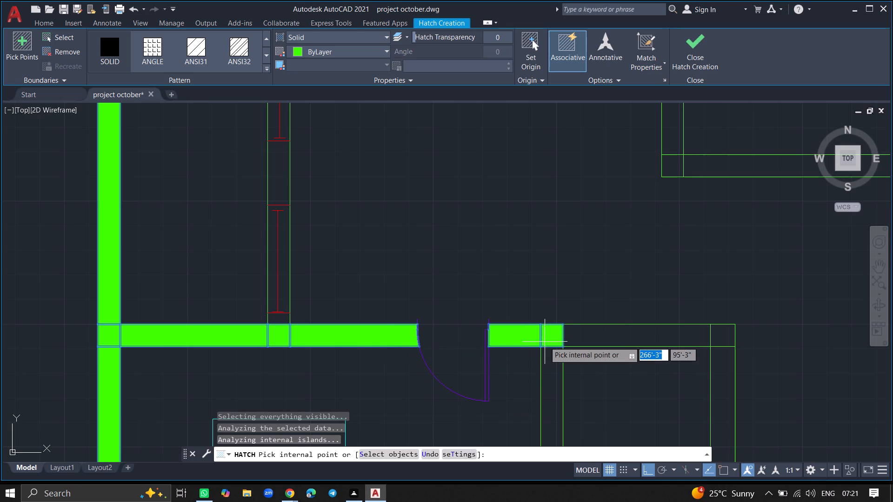
{"action": "left_click", "coordinate": [588, 334]}
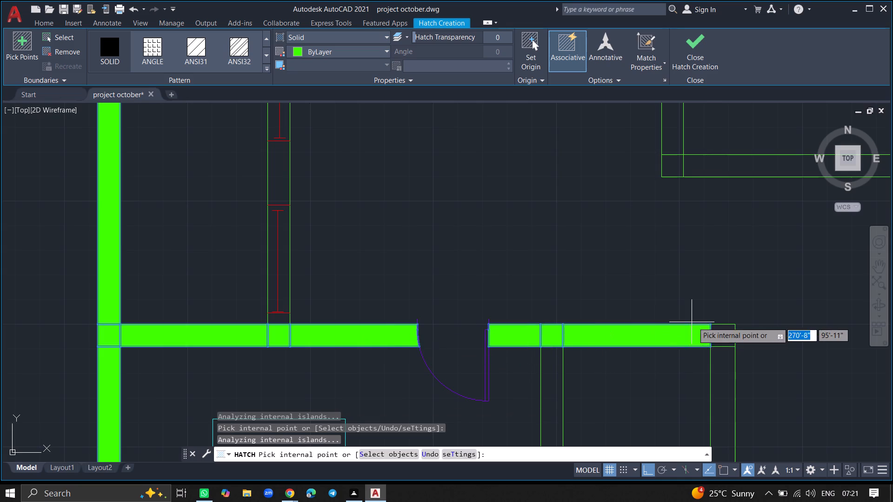
{"action": "left_click", "coordinate": [718, 335]}
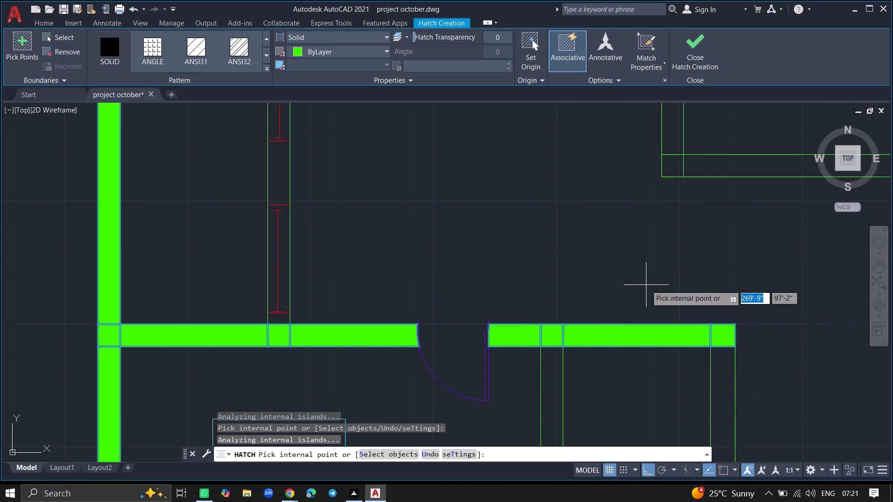
{"action": "scroll", "coordinate": [646, 285], "scroll_direction": "down", "scroll_amount": 6, "text": "ctrl"}
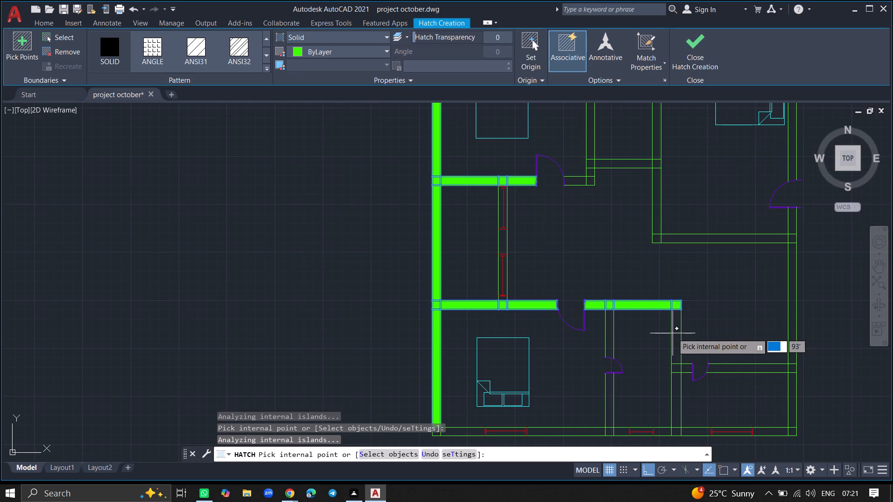
{"action": "left_click", "coordinate": [675, 333]}
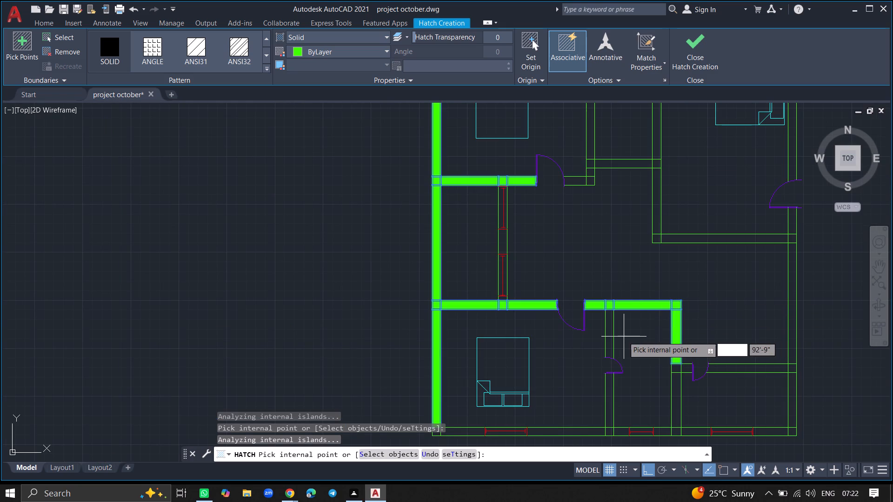
{"action": "left_click", "coordinate": [608, 337]}
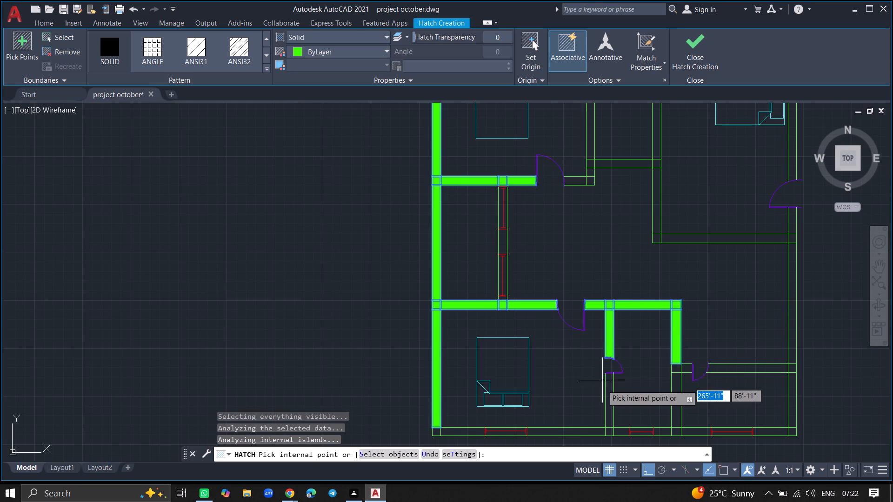
{"action": "left_click", "coordinate": [609, 402]}
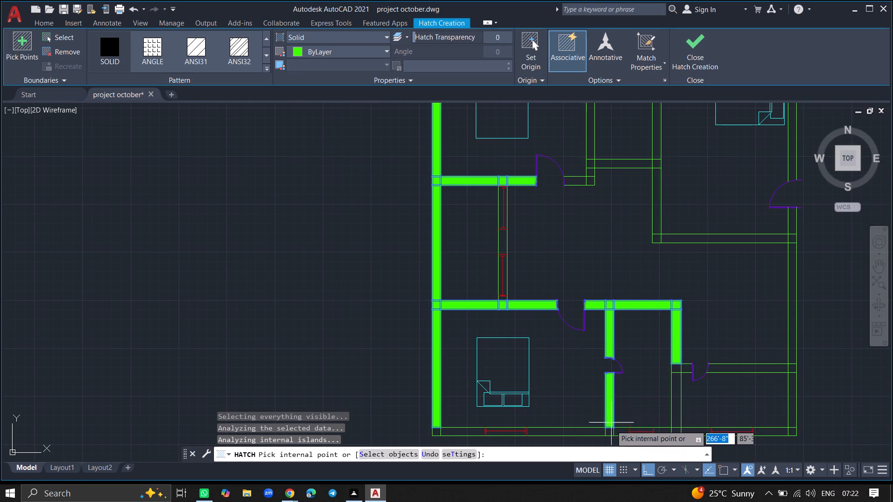
Hatch the bottom exterior wall below the lower-left bedroom on both sides of the window, including the junctions at both ends.
{"action": "left_click", "coordinate": [611, 434]}
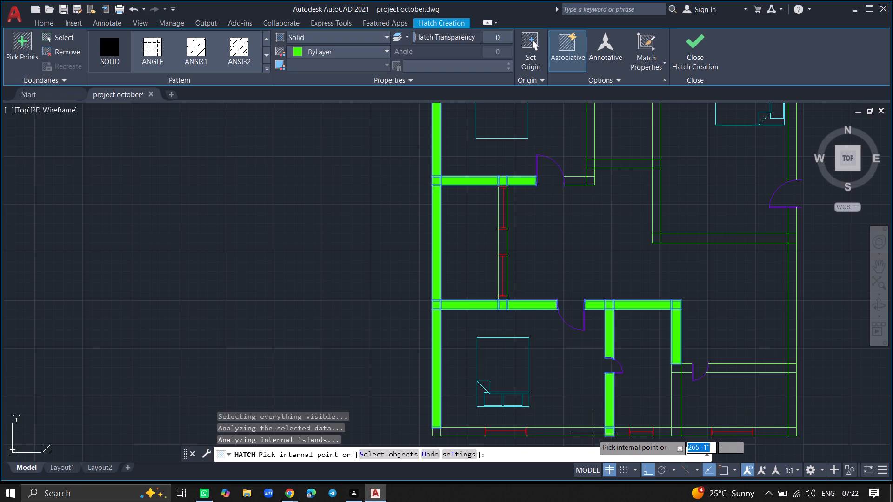
{"action": "left_click", "coordinate": [593, 434]}
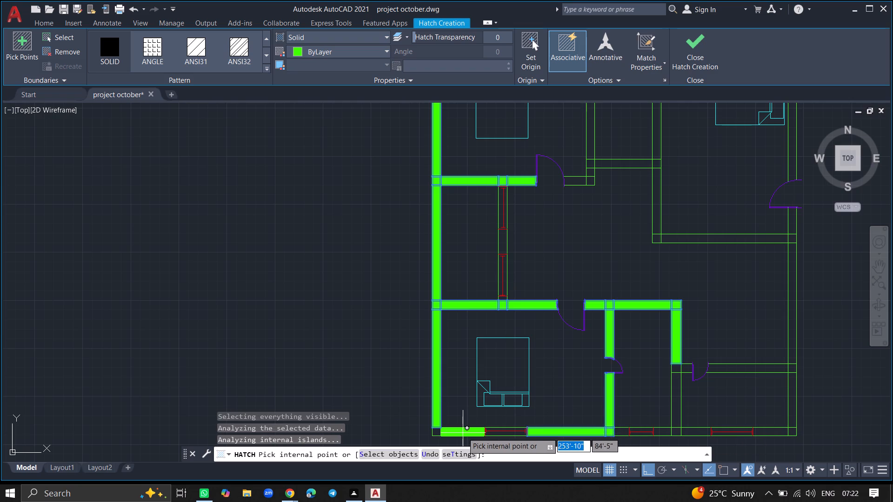
{"action": "left_click", "coordinate": [463, 433]}
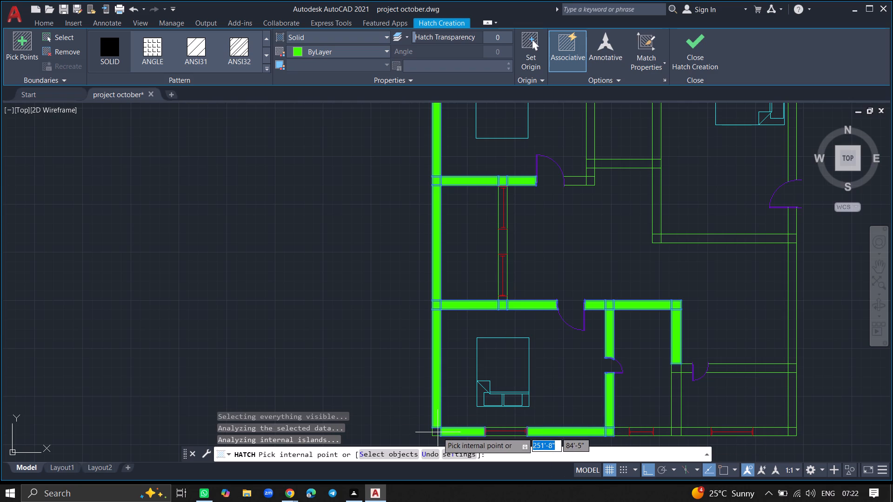
{"action": "left_click", "coordinate": [438, 432]}
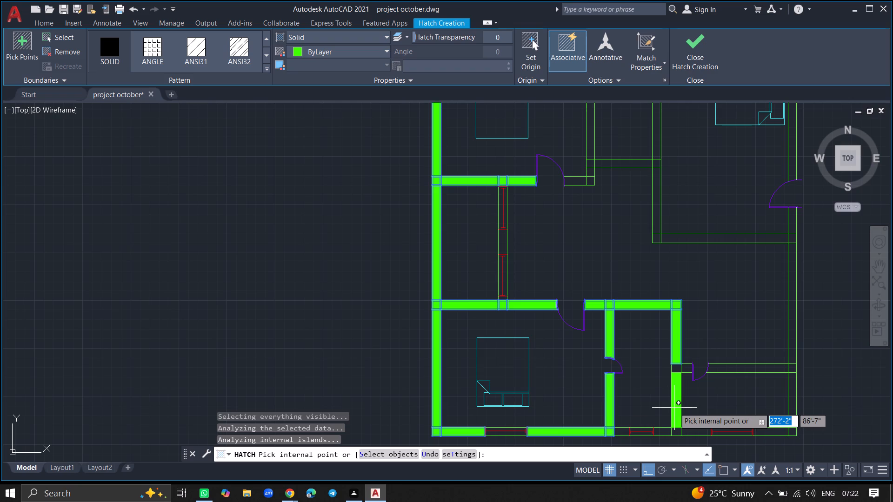
Hatch the rest of the small room's right wall and the lower-right room's top wall on both sides of its door, including its end junctions.
{"action": "left_click", "coordinate": [674, 408]}
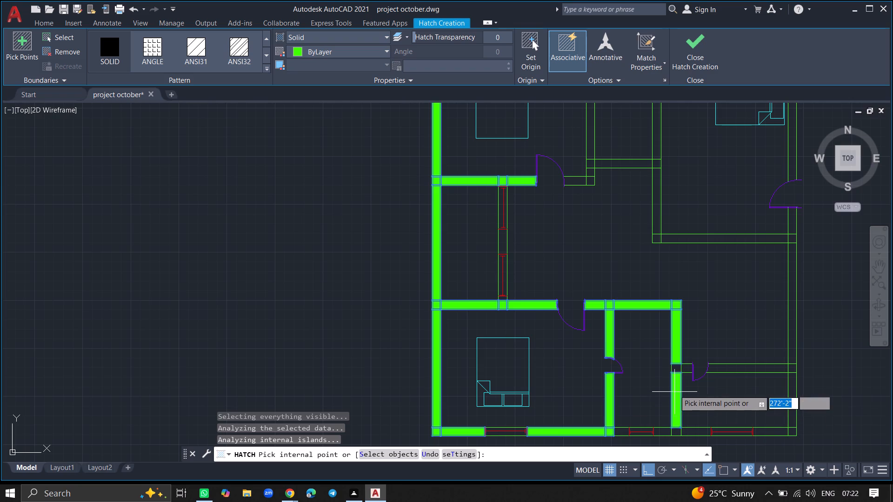
{"action": "scroll", "coordinate": [676, 368], "scroll_direction": "up", "scroll_amount": 2, "text": "ctrl"}
{"action": "left_click", "coordinate": [676, 368]}
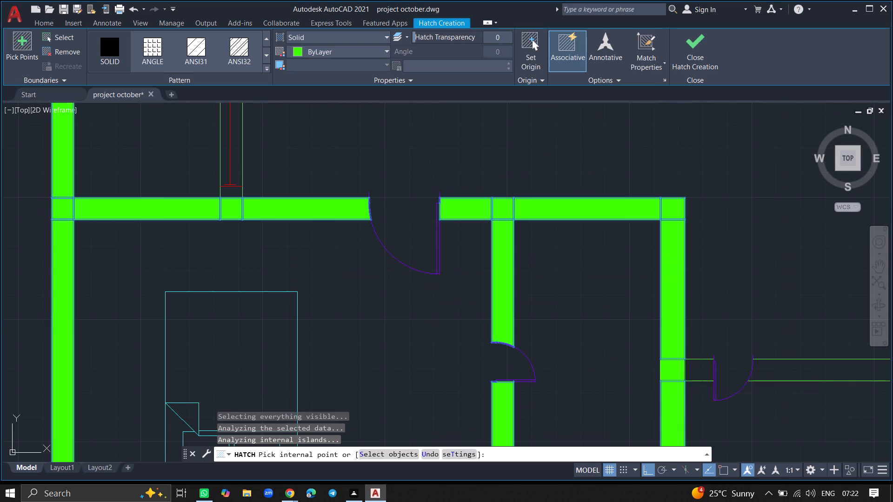
{"action": "left_click", "coordinate": [694, 373]}
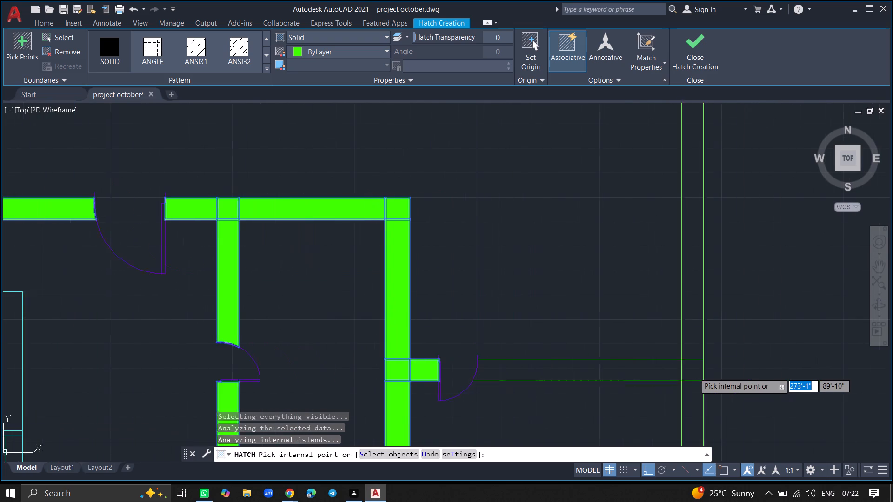
{"action": "left_click", "coordinate": [609, 377]}
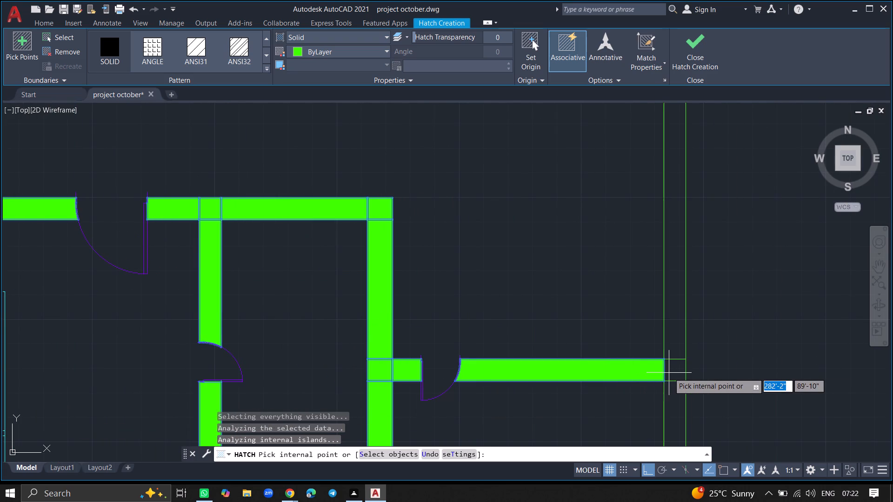
{"action": "left_click", "coordinate": [669, 373]}
Hatch the lower-right room's right exterior wall and corner, plus the bottom exterior wall segments between windows back to the small room's left wall.
{"action": "scroll", "coordinate": [669, 373], "scroll_direction": "down", "scroll_amount": 5, "text": "ctrl"}
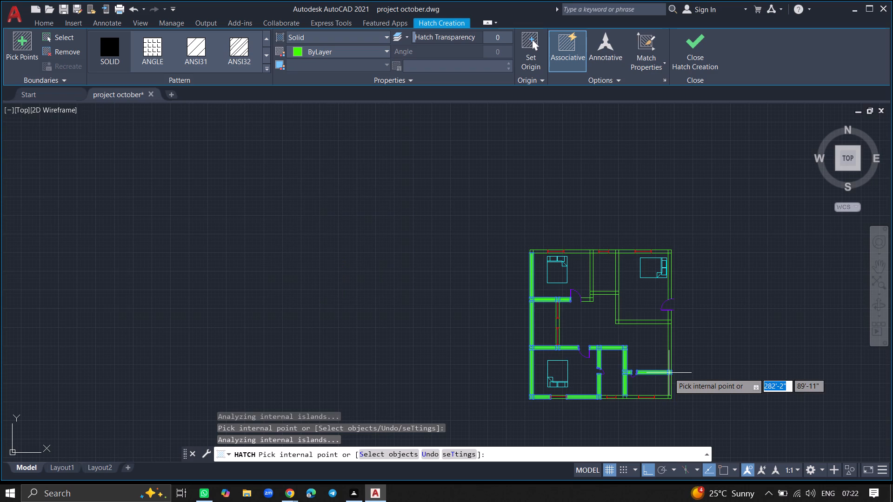
{"action": "scroll", "coordinate": [671, 393], "scroll_direction": "up", "scroll_amount": 7, "text": "ctrl"}
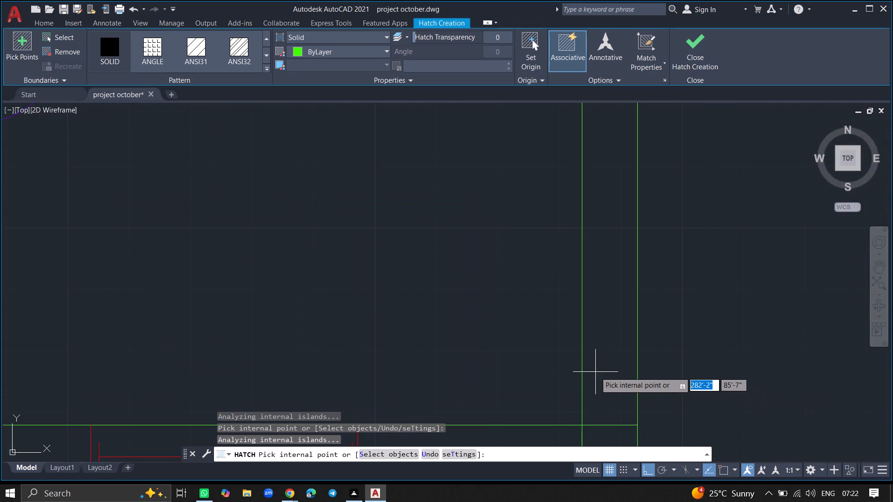
{"action": "scroll", "coordinate": [595, 372], "scroll_direction": "down", "scroll_amount": 1, "text": "ctrl"}
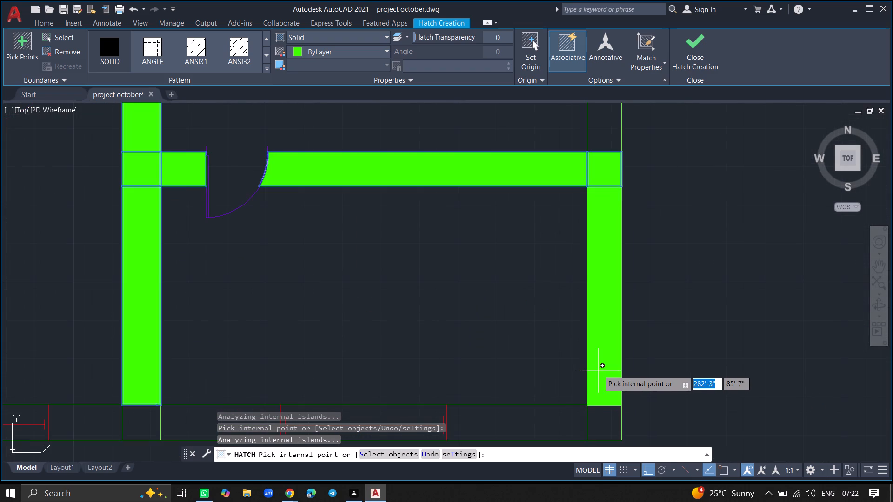
{"action": "left_click", "coordinate": [598, 370]}
{"action": "left_click", "coordinate": [600, 416]}
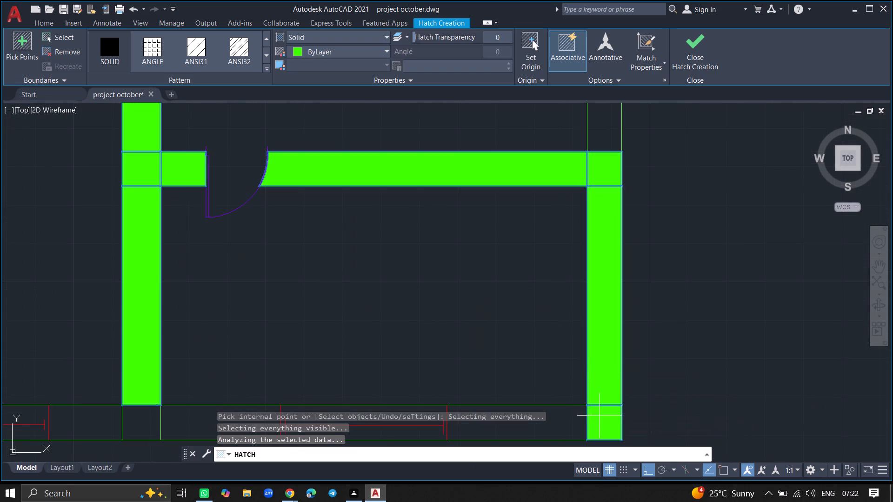
{"action": "left_click", "coordinate": [558, 425]}
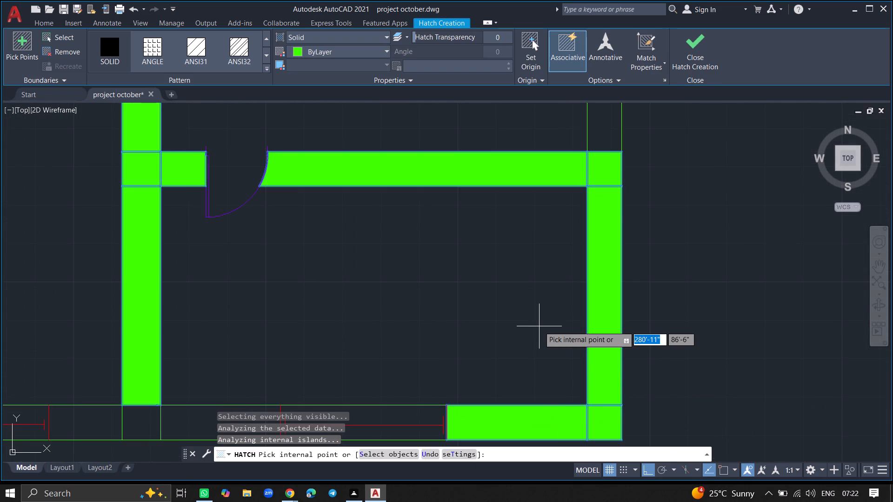
{"action": "scroll", "coordinate": [539, 326], "scroll_direction": "down", "scroll_amount": 3, "text": "ctrl"}
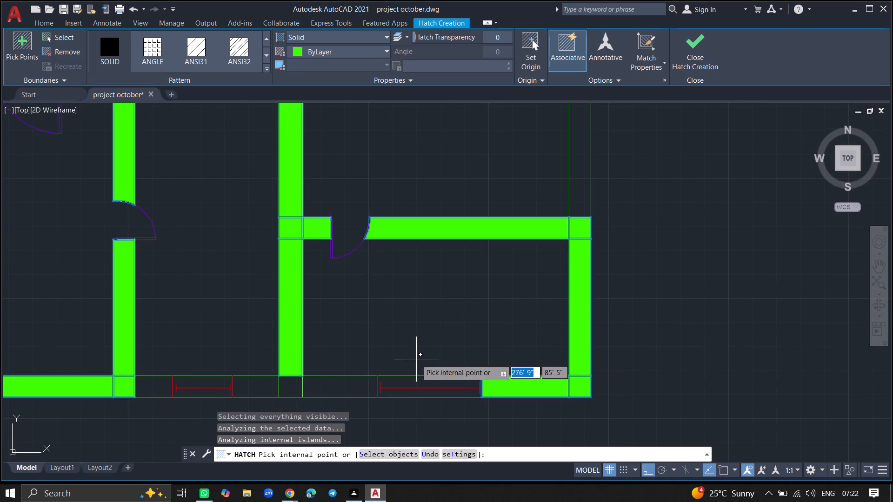
{"action": "left_click", "coordinate": [331, 390]}
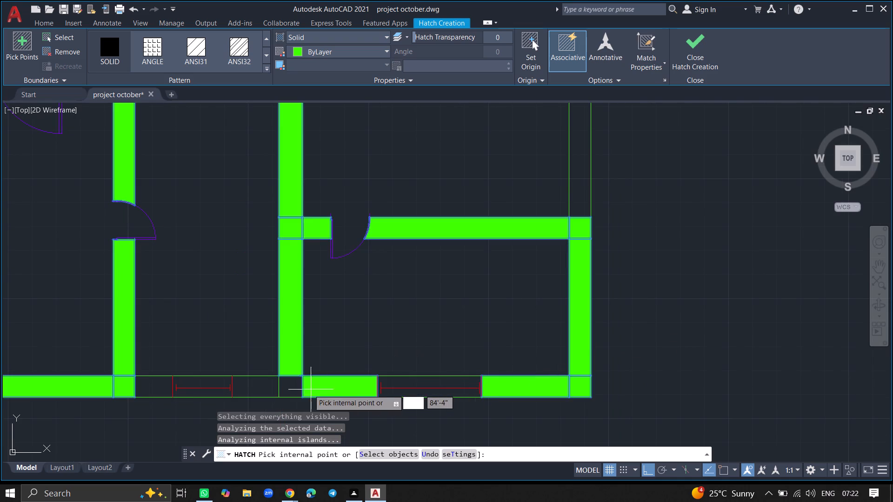
{"action": "left_click", "coordinate": [290, 390]}
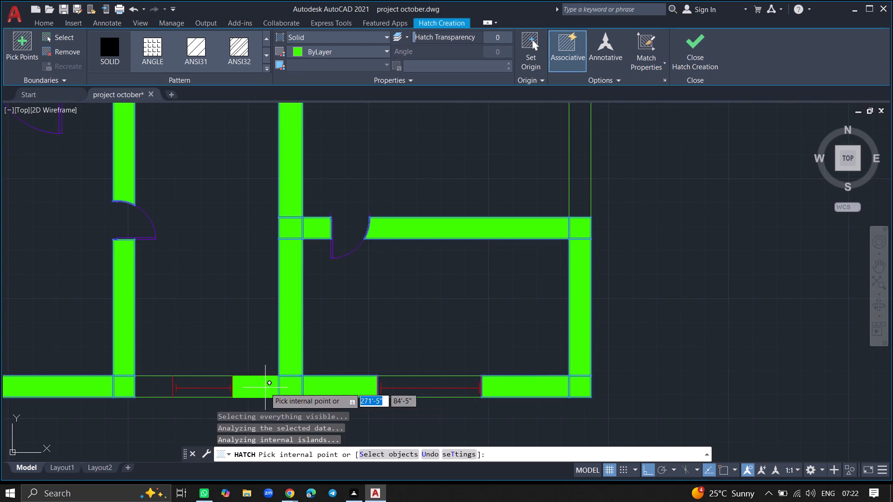
{"action": "left_click", "coordinate": [265, 388]}
{"action": "left_click", "coordinate": [141, 387]}
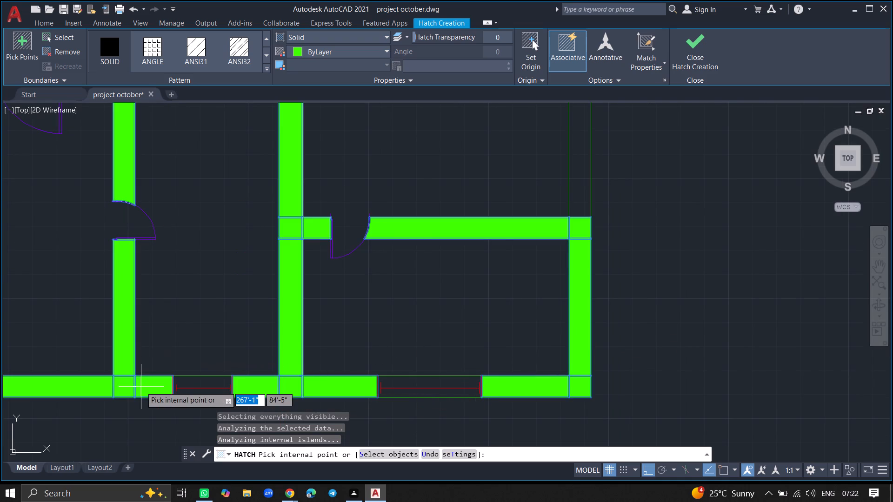
Hatch the right exterior wall from the lower-right room up to the upper-right bedroom's door, plus that bedroom's bottom wall.
{"action": "scroll", "coordinate": [174, 330], "scroll_direction": "down", "scroll_amount": 2, "text": "ctrl"}
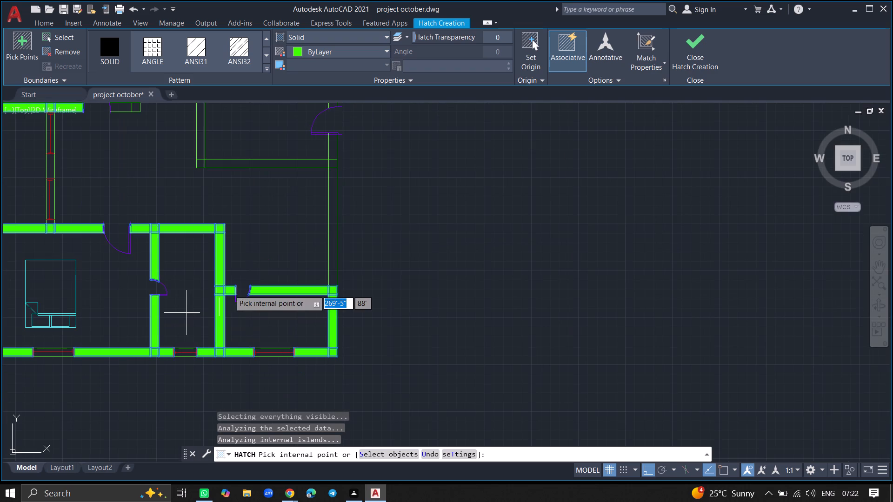
{"action": "left_click", "coordinate": [334, 255]}
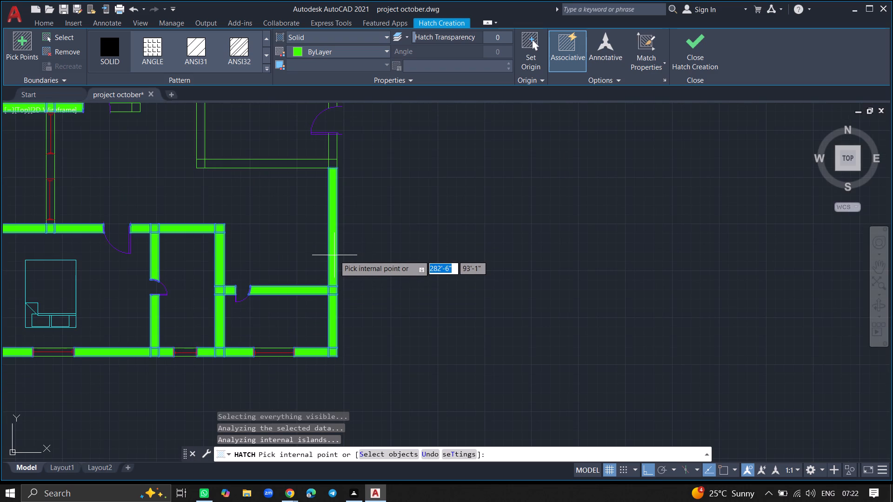
{"action": "left_click", "coordinate": [333, 164]}
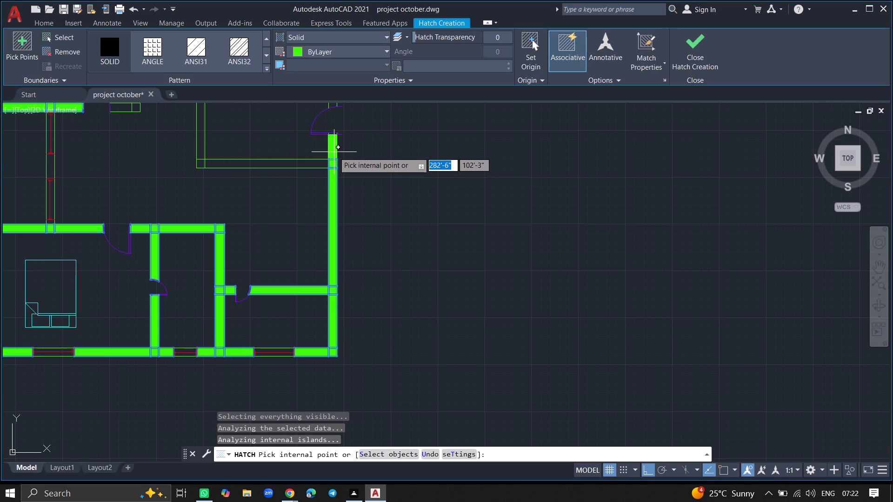
{"action": "left_click", "coordinate": [334, 152]}
{"action": "left_click", "coordinate": [315, 164]}
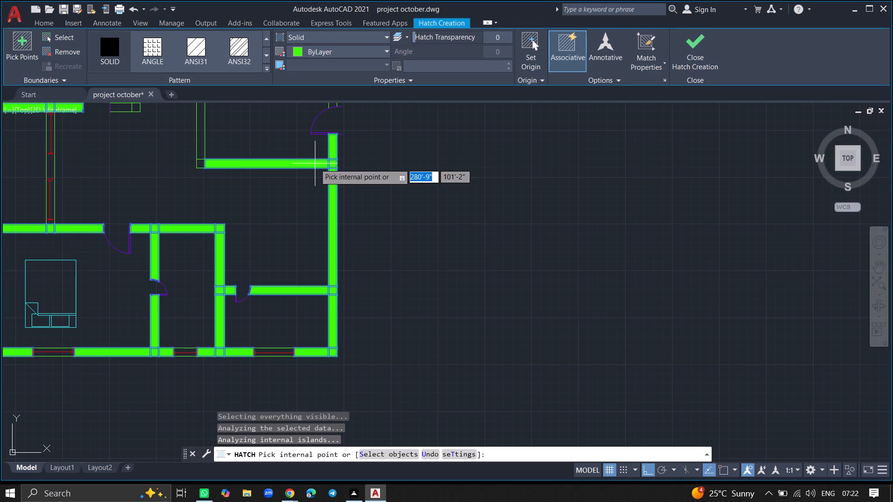
Hatch the upper-right bedroom's left wall along its full height, including its bottom corner and the junction with the small top-middle room.
{"action": "scroll", "coordinate": [269, 156], "scroll_direction": "down", "scroll_amount": 2, "text": "ctrl"}
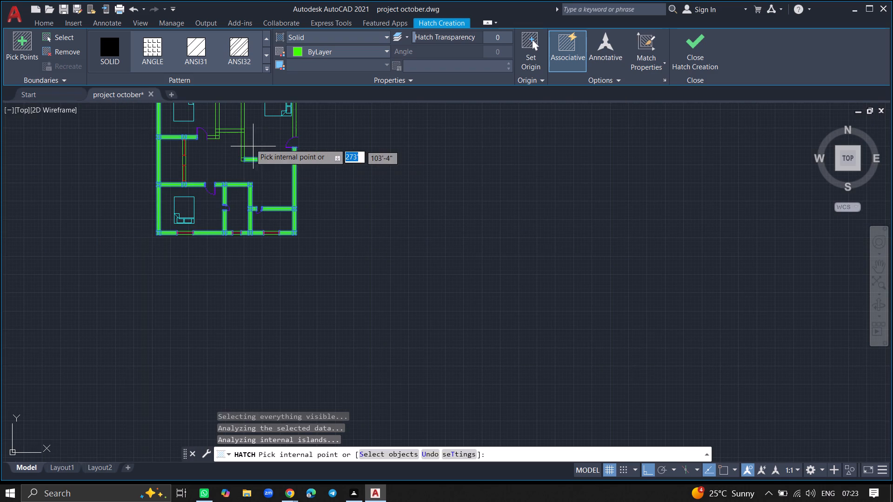
{"action": "scroll", "coordinate": [242, 138], "scroll_direction": "up", "scroll_amount": 5, "text": "ctrl"}
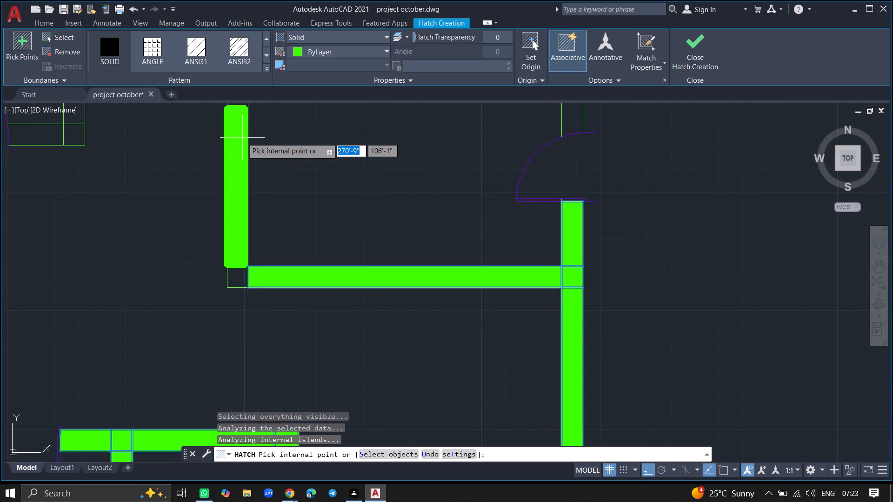
{"action": "left_click", "coordinate": [242, 138]}
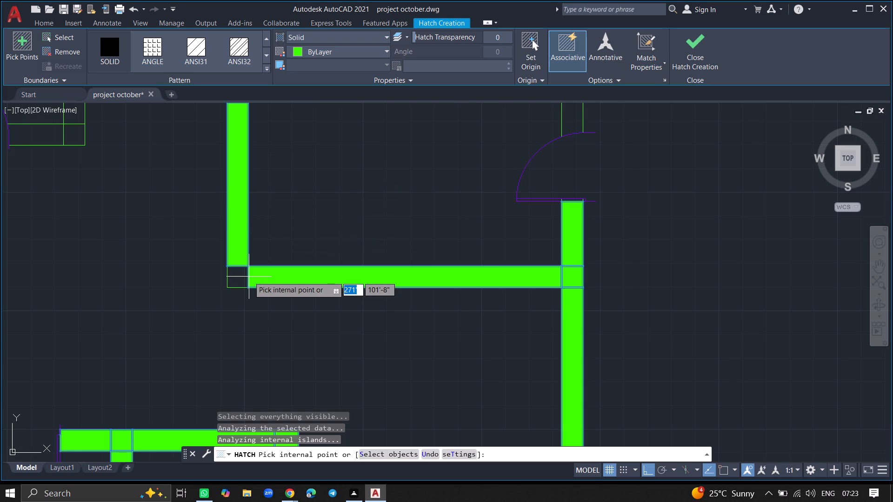
{"action": "left_click", "coordinate": [243, 279]}
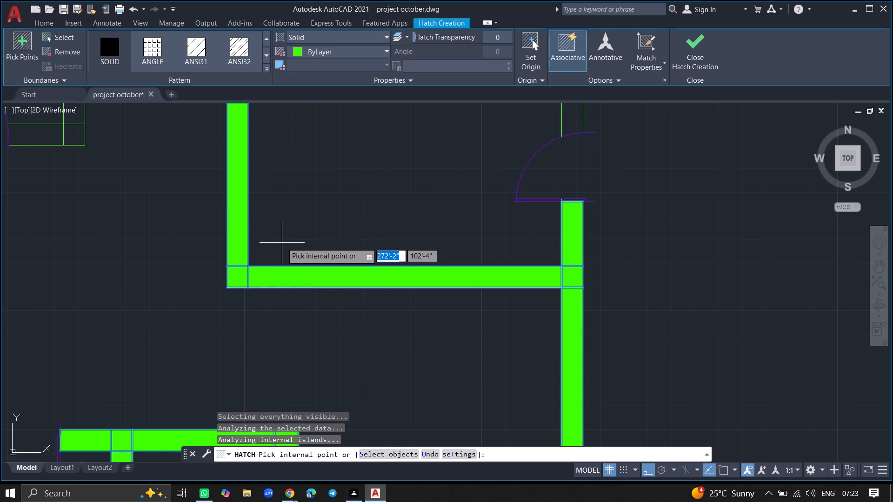
{"action": "scroll", "coordinate": [283, 242], "scroll_direction": "down", "scroll_amount": 3, "text": "ctrl"}
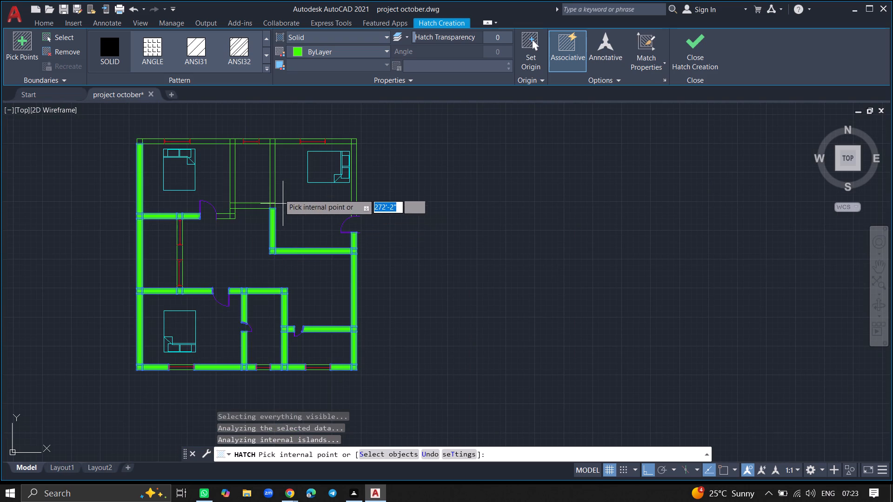
{"action": "left_click", "coordinate": [273, 180]}
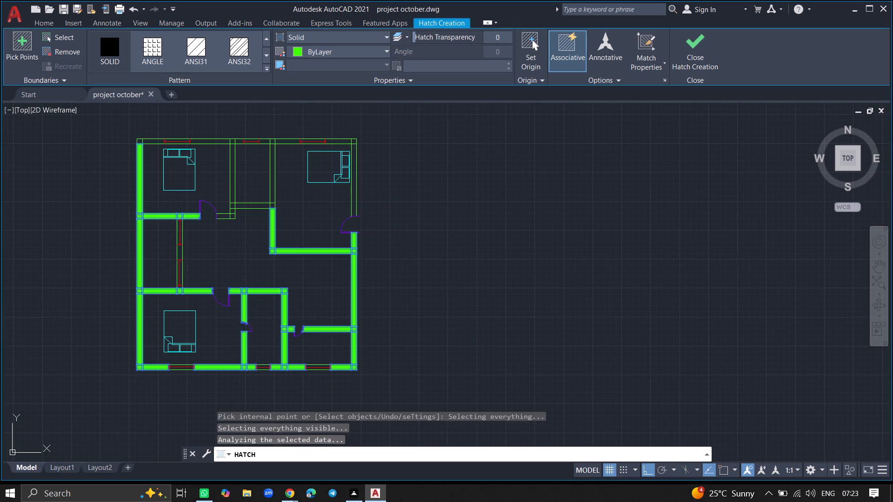
{"action": "scroll", "coordinate": [273, 180], "scroll_direction": "up", "scroll_amount": 5, "text": "ctrl"}
{"action": "scroll", "coordinate": [272, 219], "scroll_direction": "down", "scroll_amount": 3, "text": "ctrl"}
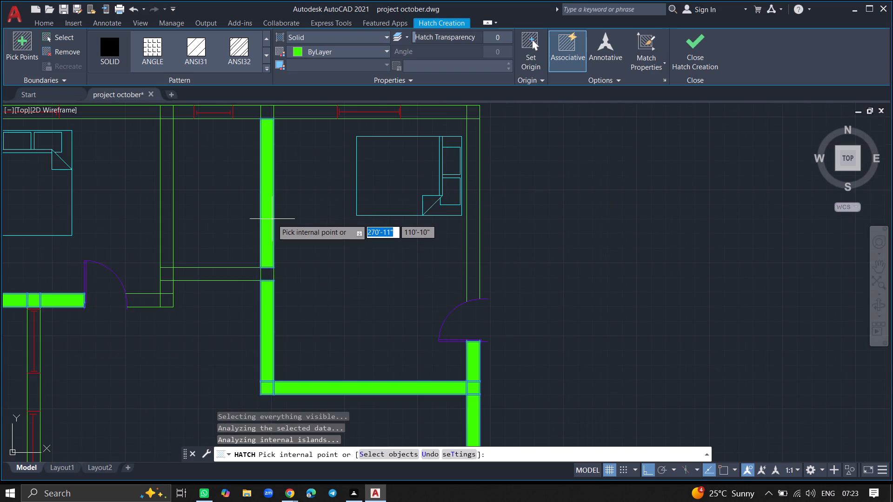
{"action": "left_click", "coordinate": [273, 271]}
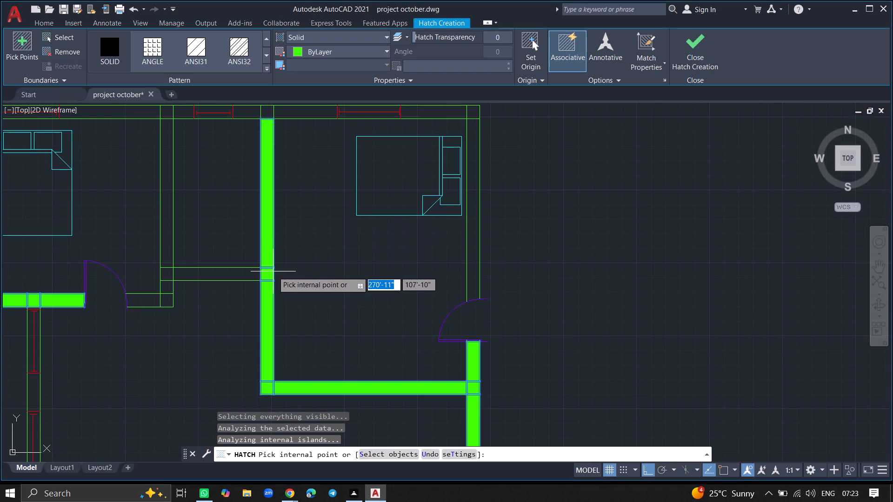
Hatch the top-middle room's bottom and left walls, including the corner and short wall leading to the upper-left bedroom's door.
{"action": "left_click", "coordinate": [237, 275]}
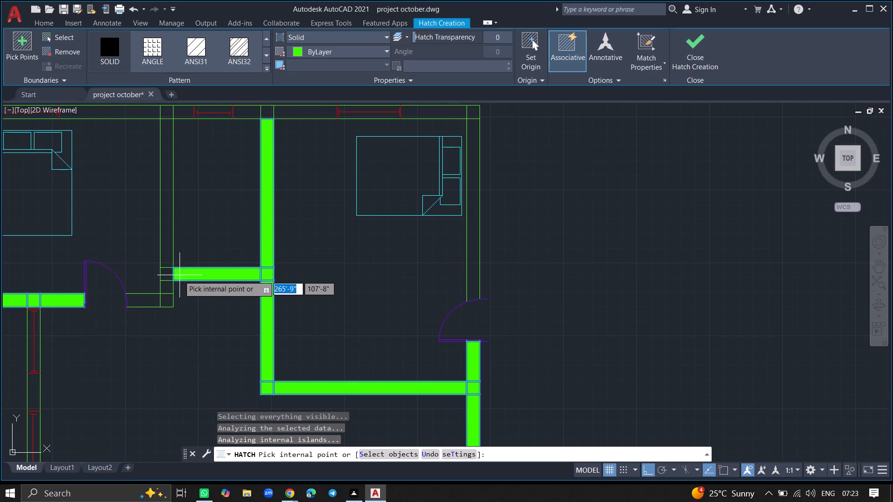
{"action": "left_click", "coordinate": [170, 275]}
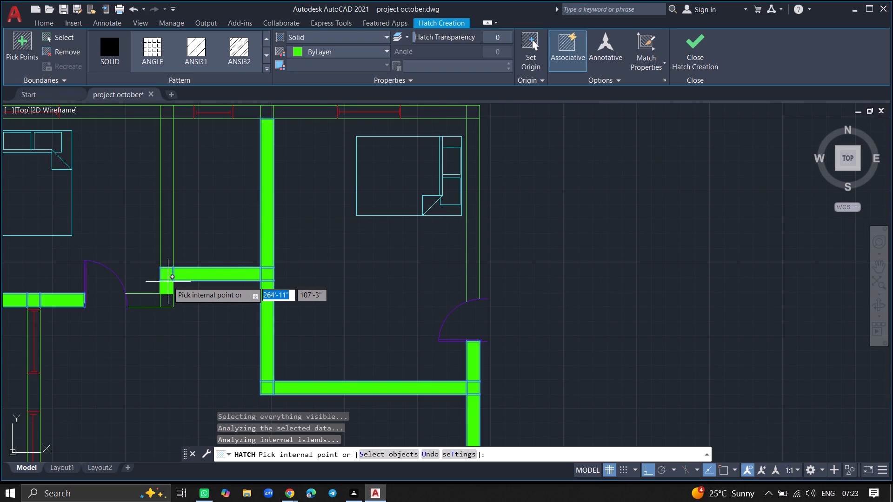
{"action": "left_click", "coordinate": [168, 282]}
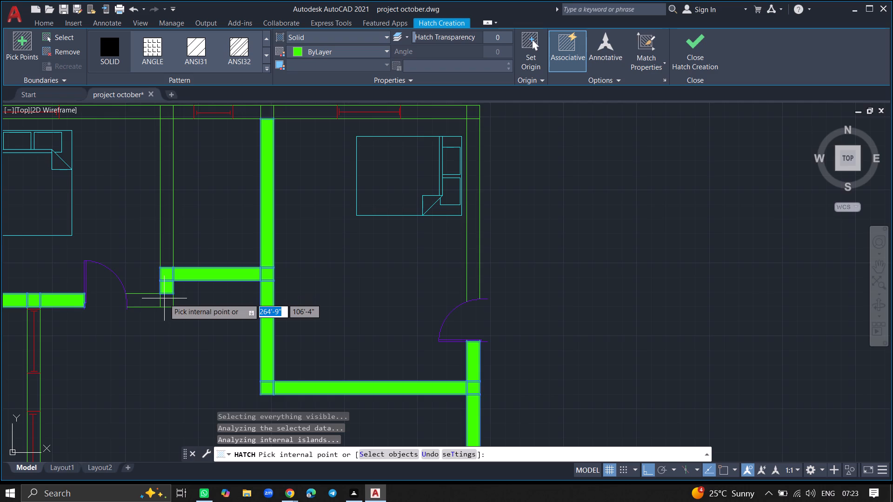
{"action": "left_click", "coordinate": [164, 298]}
{"action": "left_click", "coordinate": [146, 300]}
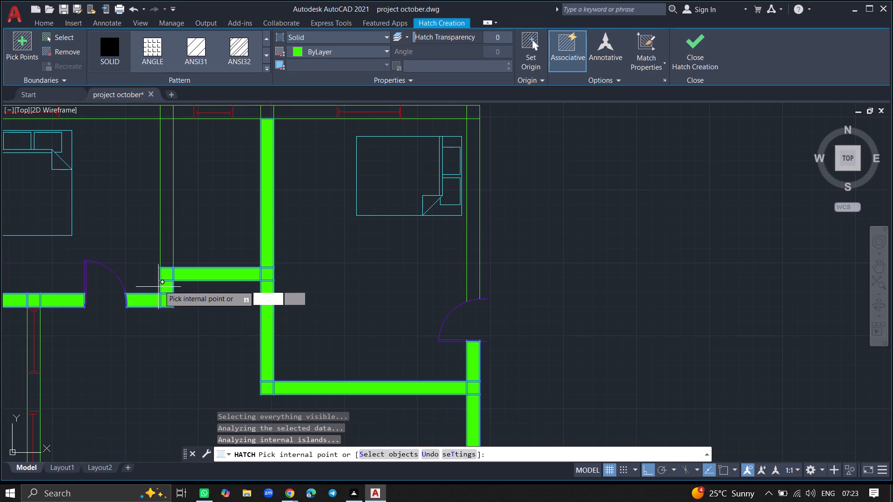
{"action": "left_click", "coordinate": [169, 246]}
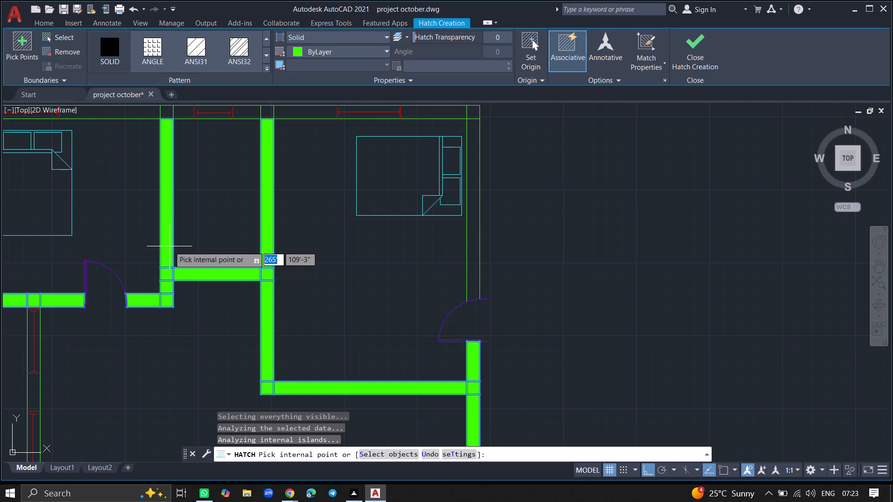
Hatch the top exterior wall above the upper-left bedroom on both sides of the window, including both end junctions.
{"action": "scroll", "coordinate": [194, 235], "scroll_direction": "down", "scroll_amount": 1, "text": "ctrl"}
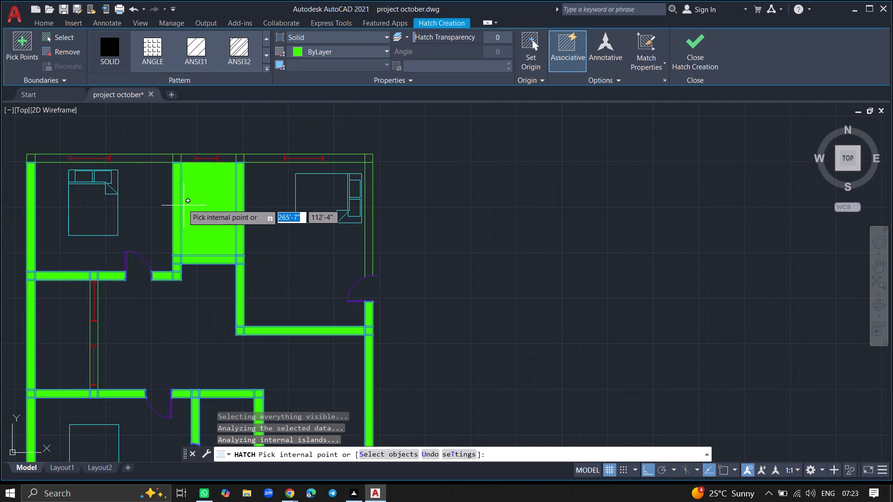
{"action": "left_click", "coordinate": [177, 158]}
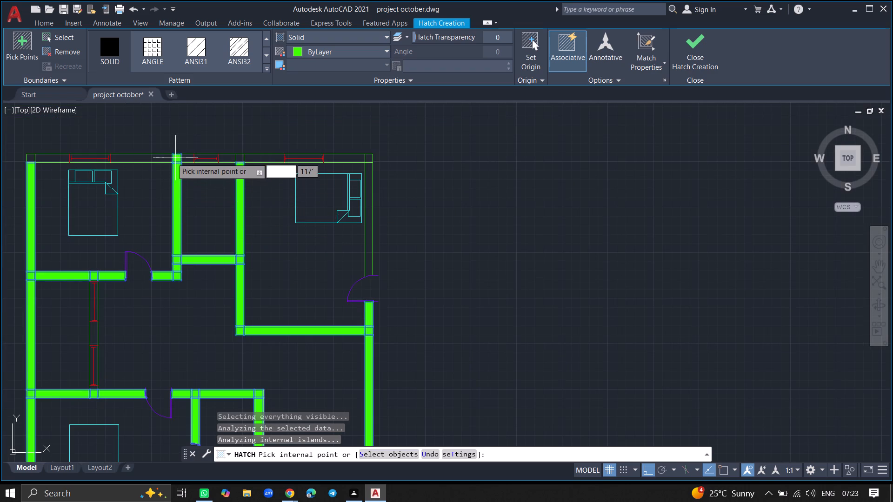
{"action": "left_click", "coordinate": [159, 160]}
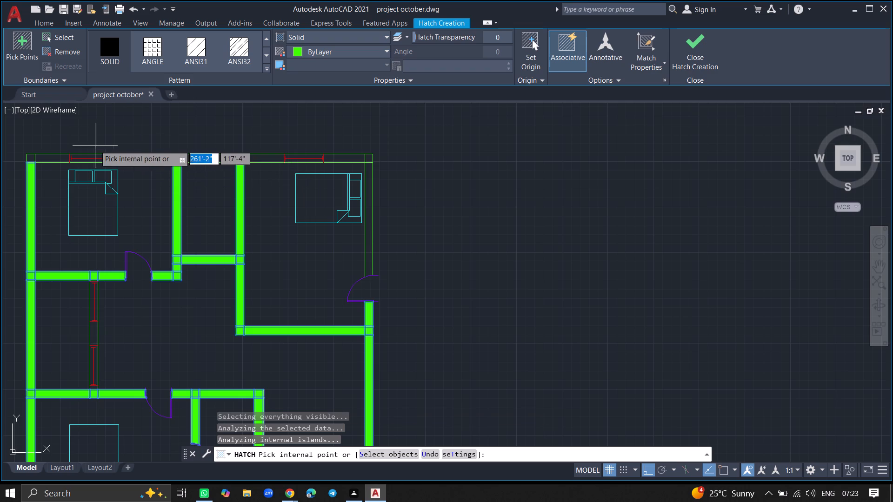
{"action": "left_click", "coordinate": [49, 161]}
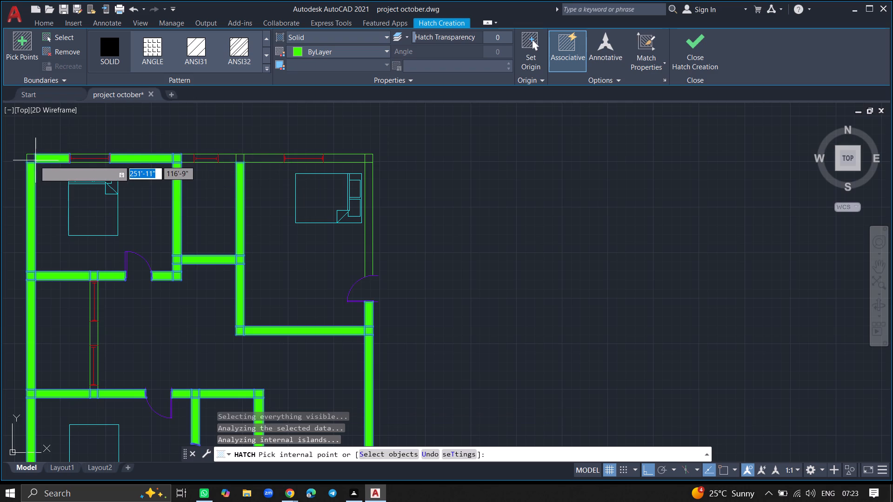
{"action": "left_click", "coordinate": [32, 160]}
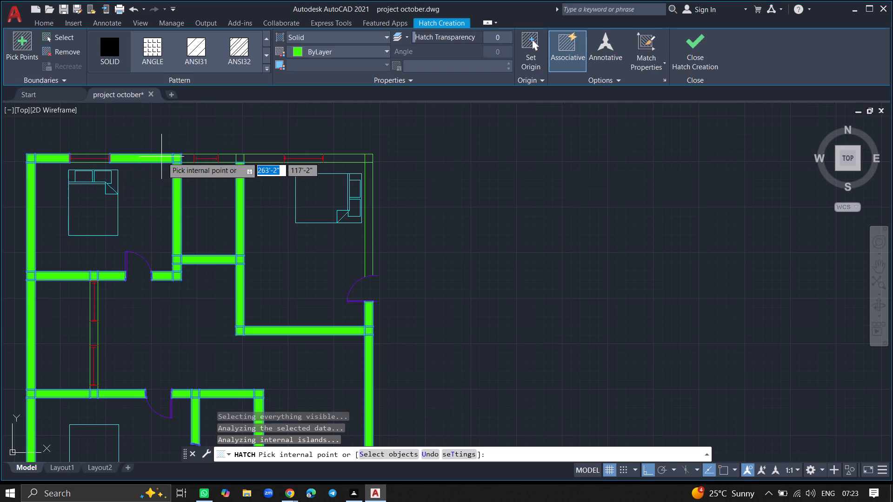
Hatch the rest of the top exterior wall between windows and the right exterior wall down to the upper-right bedroom's door, and finish the hatch.
{"action": "left_click", "coordinate": [183, 160]}
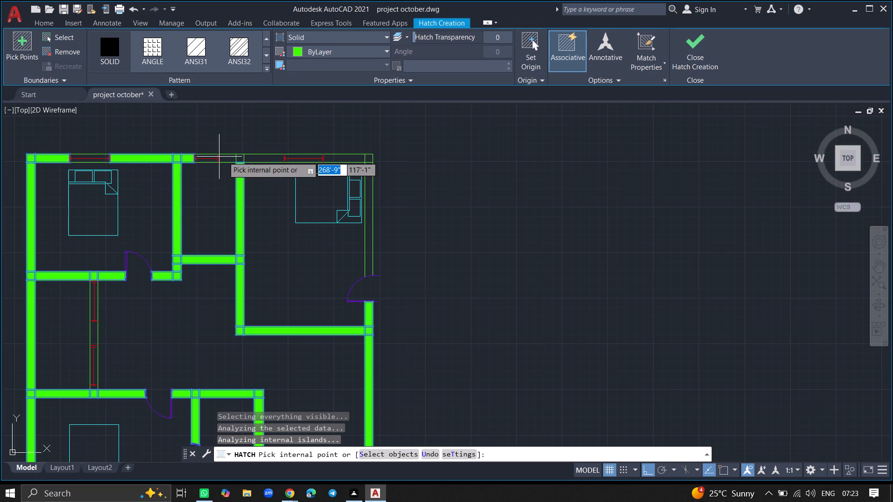
{"action": "left_click", "coordinate": [232, 158]}
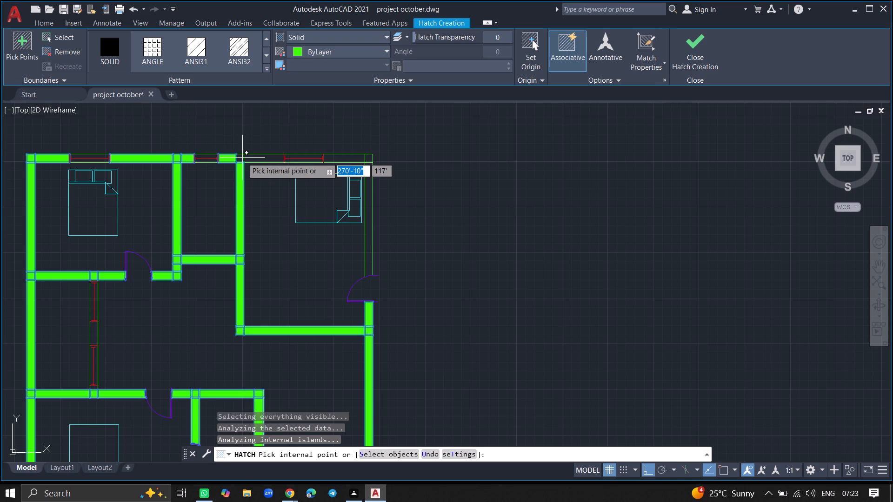
{"action": "left_click", "coordinate": [240, 158]}
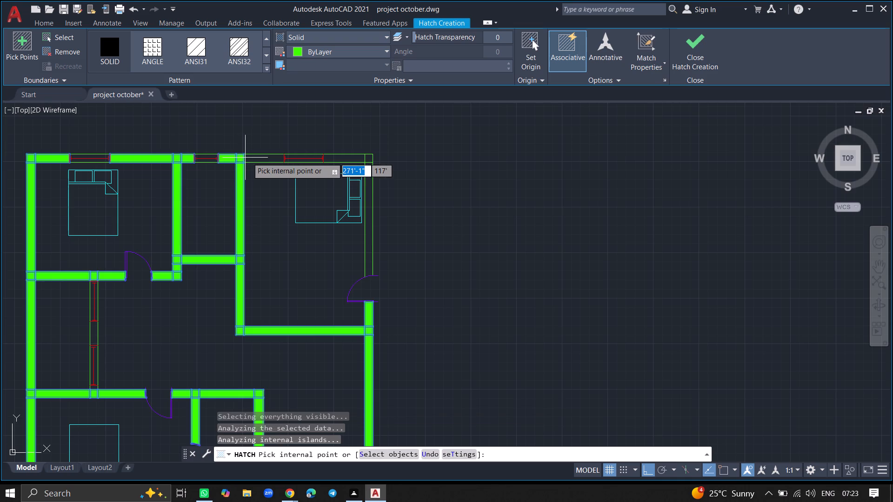
{"action": "left_click", "coordinate": [251, 158]}
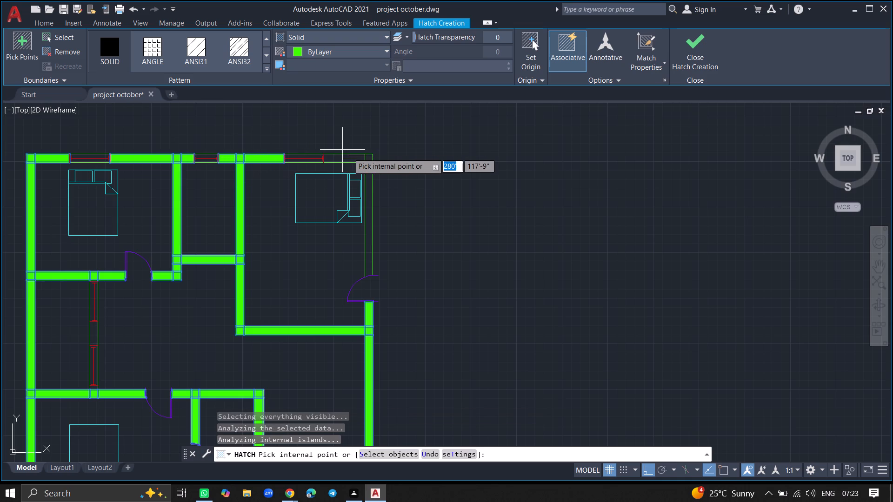
{"action": "left_click", "coordinate": [353, 160]}
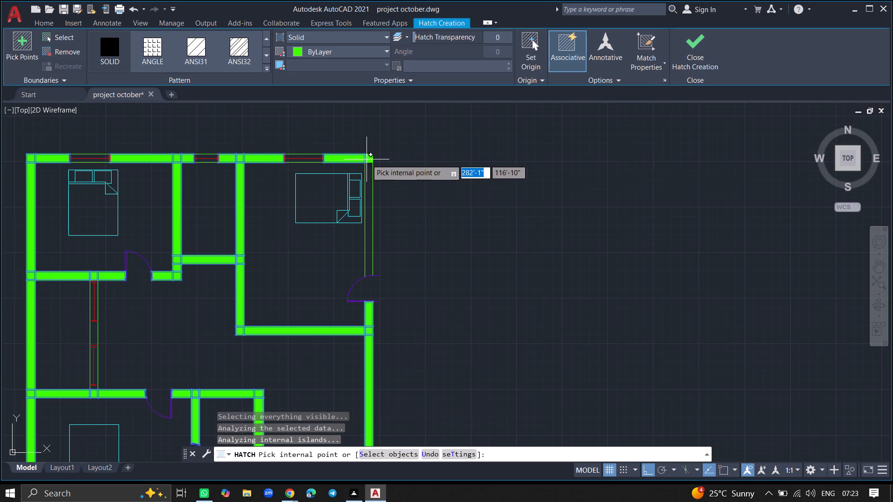
{"action": "left_click", "coordinate": [367, 159]}
{"action": "left_click", "coordinate": [368, 172]}
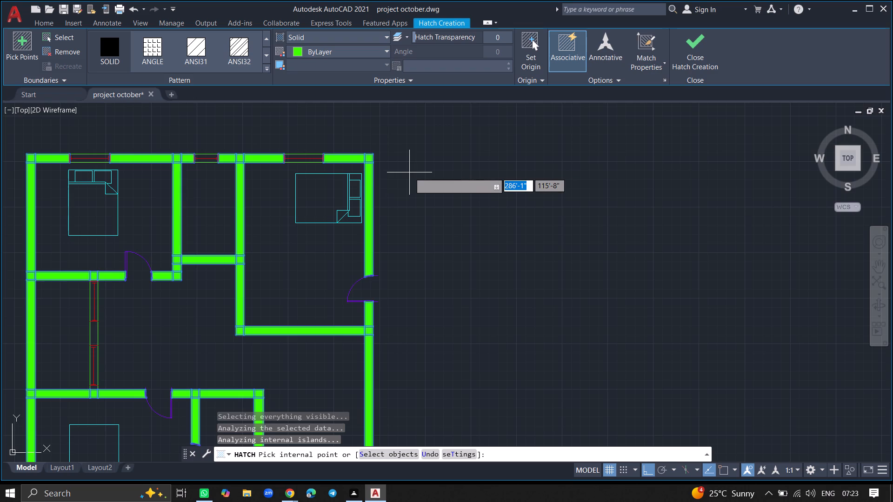
{"action": "key", "text": "Return"}
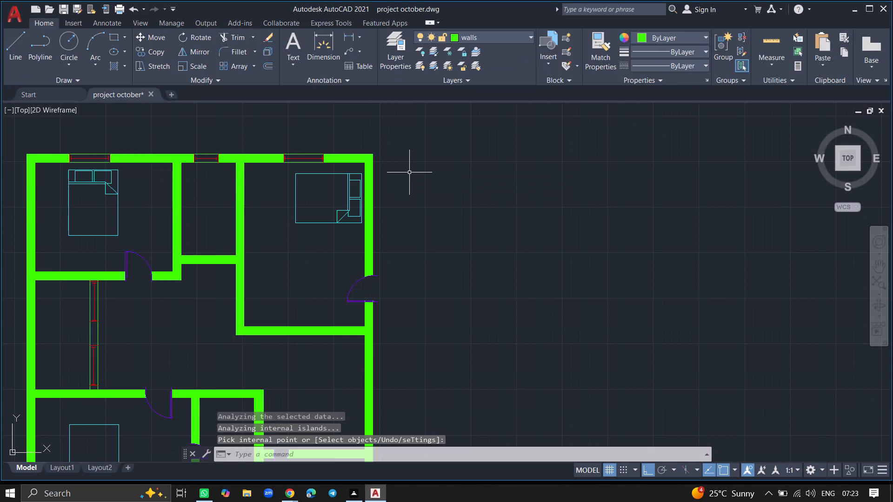
Examine the wall hatching across the whole floor plan.
{"action": "scroll", "coordinate": [409, 172], "scroll_direction": "down", "scroll_amount": 3, "text": "ctrl"}
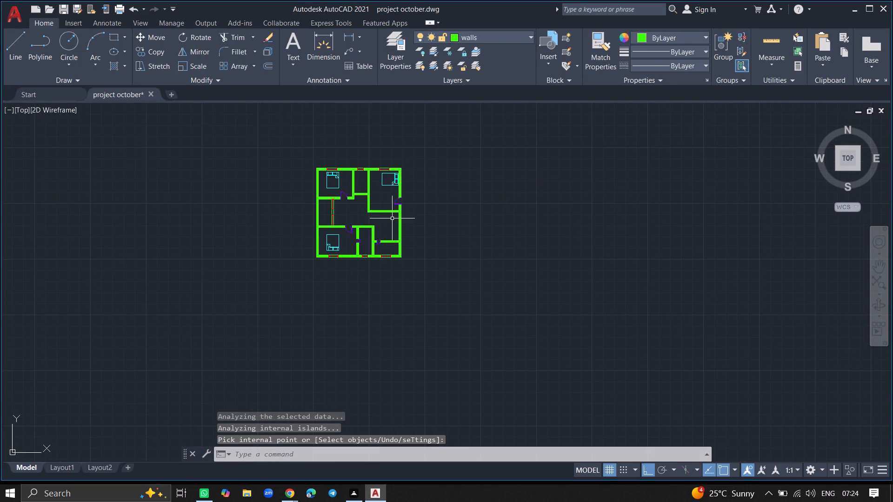
{"action": "scroll", "coordinate": [392, 218], "scroll_direction": "up", "scroll_amount": 5, "text": "ctrl"}
{"action": "scroll", "coordinate": [390, 218], "scroll_direction": "down", "scroll_amount": 2, "text": "ctrl"}
{"action": "scroll", "coordinate": [351, 220], "scroll_direction": "down", "scroll_amount": 1, "text": "ctrl"}
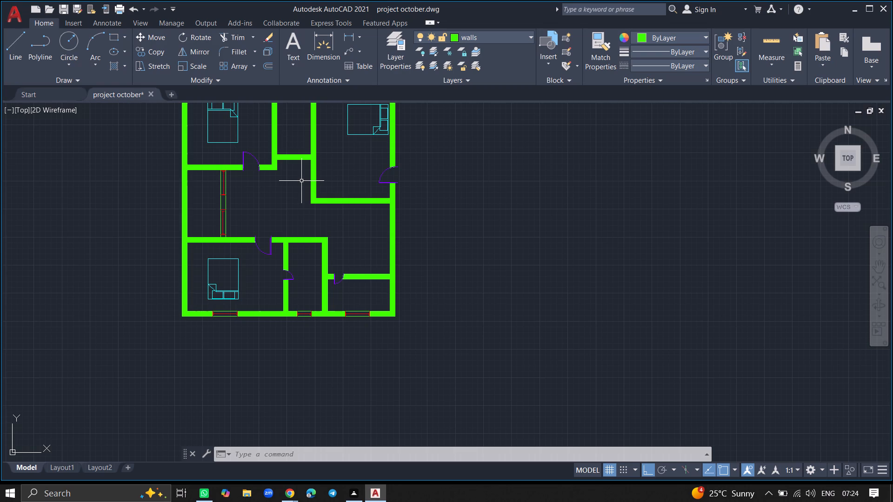
{"action": "scroll", "coordinate": [301, 181], "scroll_direction": "down", "scroll_amount": 2, "text": "ctrl"}
{"action": "scroll", "coordinate": [293, 159], "scroll_direction": "up", "scroll_amount": 2, "text": "ctrl"}
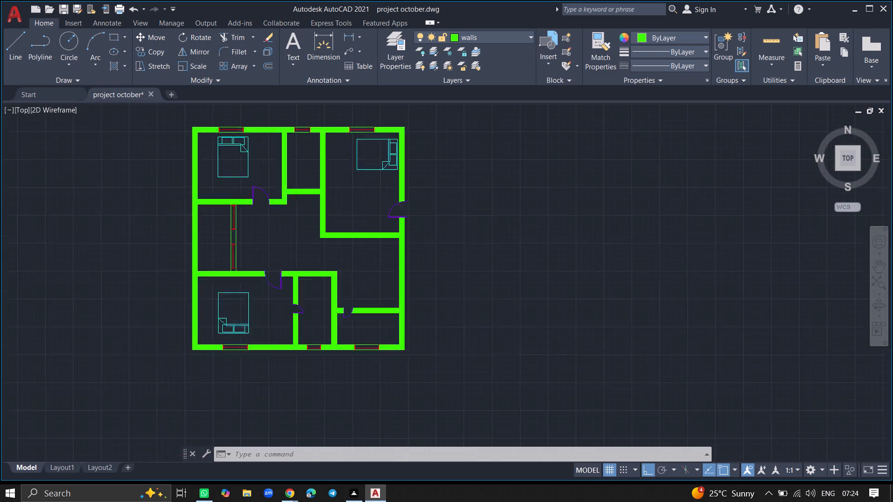
{"action": "scroll", "coordinate": [293, 159], "scroll_direction": "up", "scroll_amount": 2, "text": "ctrl"}
Save the drawing.
{"action": "key", "text": "ctrl+s"}
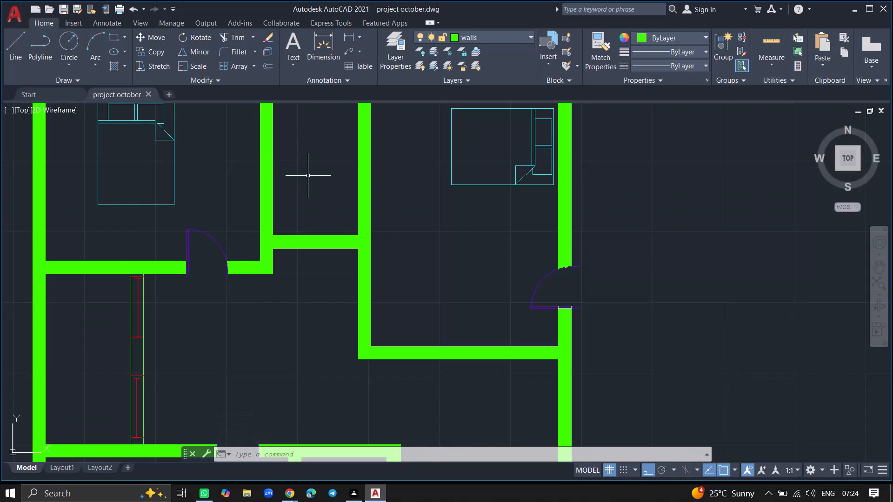
Make the furniture layer the current layer.
{"action": "scroll", "coordinate": [308, 176], "scroll_direction": "down", "scroll_amount": 1, "text": "ctrl"}
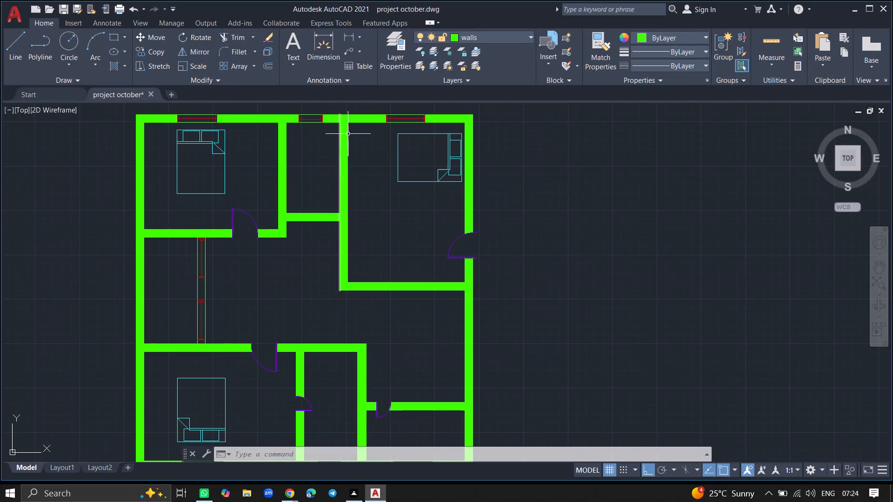
{"action": "double_click", "coordinate": [391, 67]}
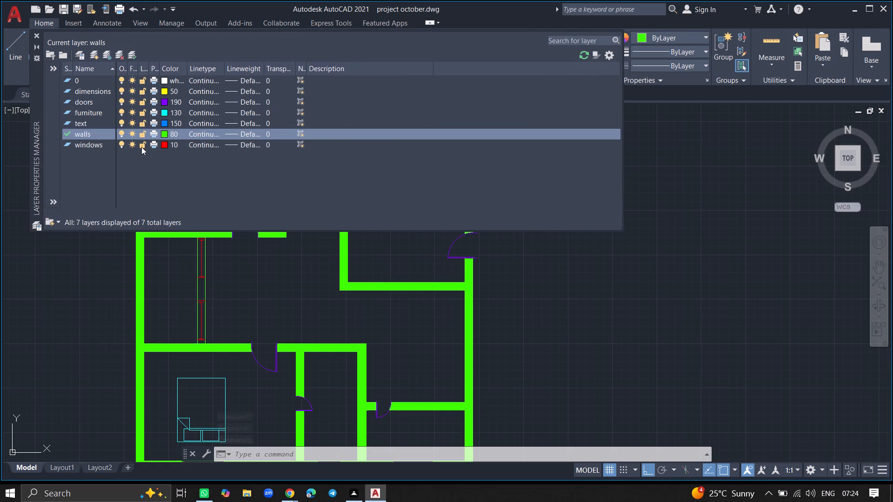
{"action": "double_click", "coordinate": [101, 113]}
{"action": "left_click", "coordinate": [36, 35]}
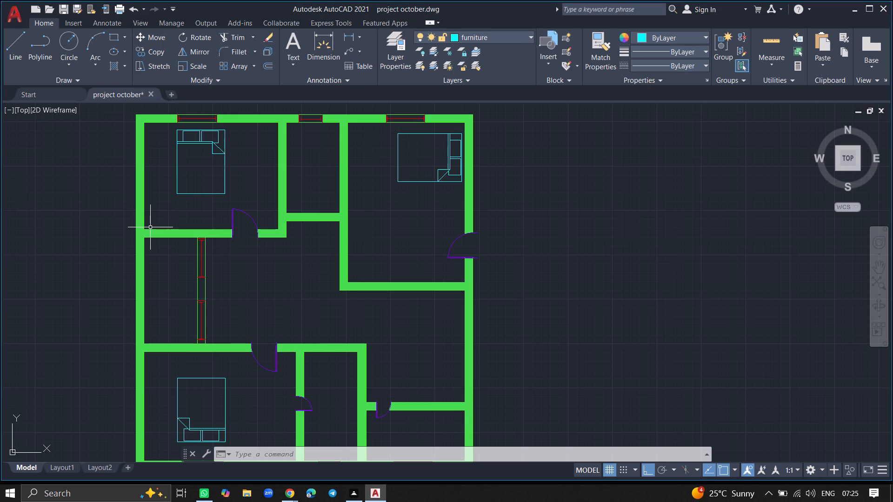
Insert the Dining Set - 36 x 72 in. block from the Home - Space Planner blocks in DesignCenter.
{"action": "key", "text": "ctrl+2"}
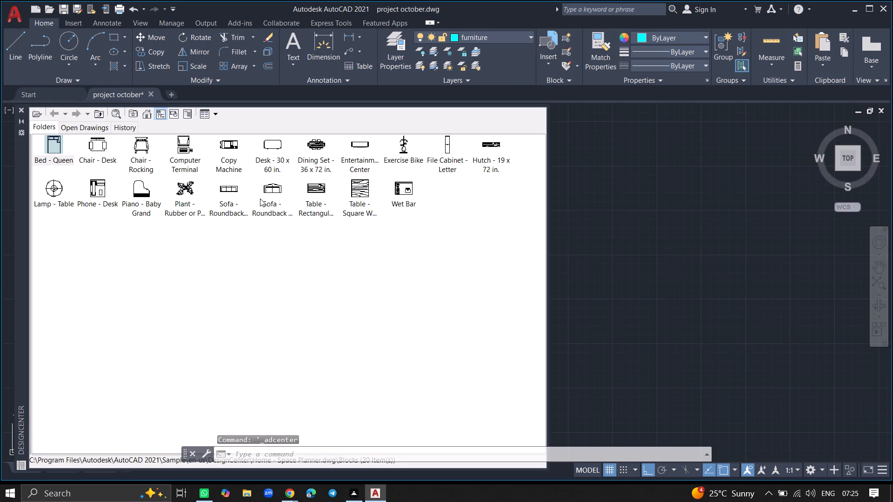
{"action": "left_click", "coordinate": [321, 145]}
{"action": "left_click_drag", "start_coordinate": [321, 145], "coordinate": [415, 190]}
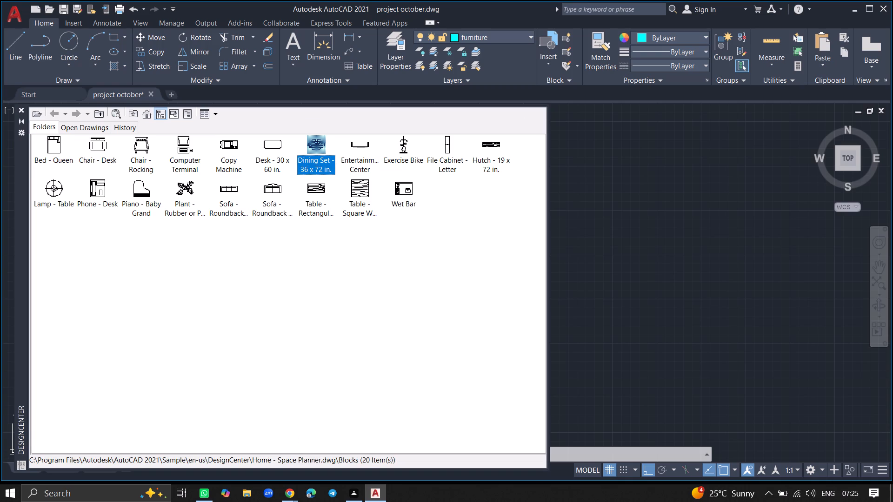
{"action": "left_click_drag", "start_coordinate": [415, 190], "coordinate": [682, 253]}
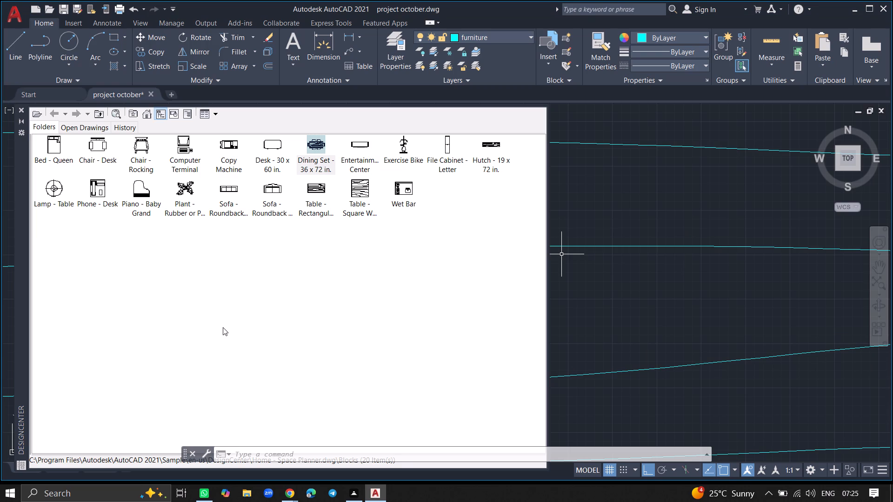
{"action": "left_click", "coordinate": [22, 107]}
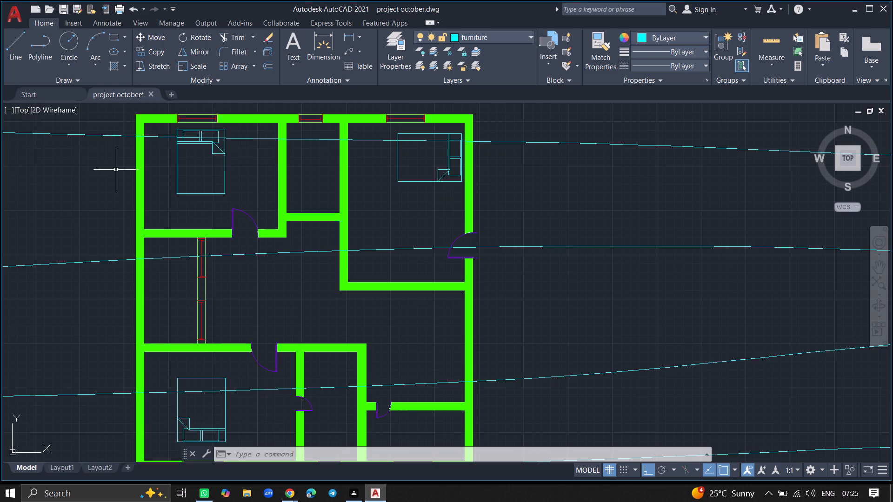
Scale the oversized dining set down to furniture size, using a picked distance of about 2'-7" as the factor.
{"action": "left_click", "coordinate": [106, 261]}
{"action": "type", "text": "sc"}
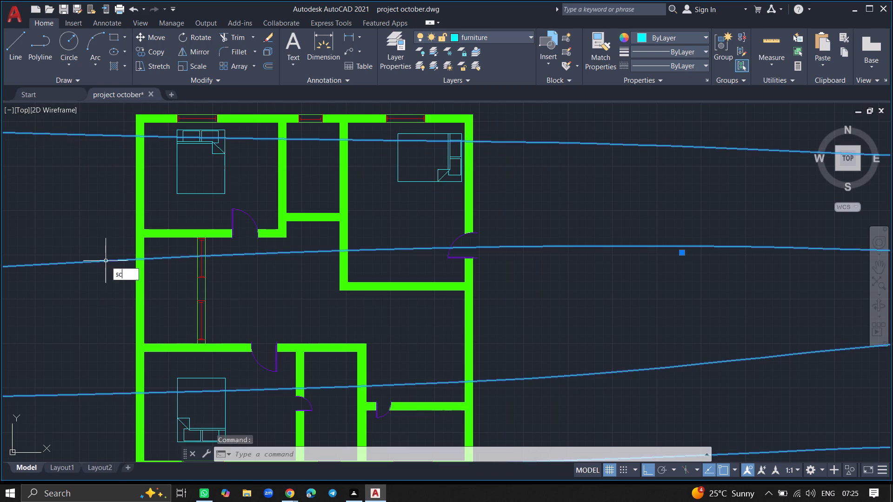
{"action": "key", "text": "Return"}
{"action": "left_click", "coordinate": [106, 261]}
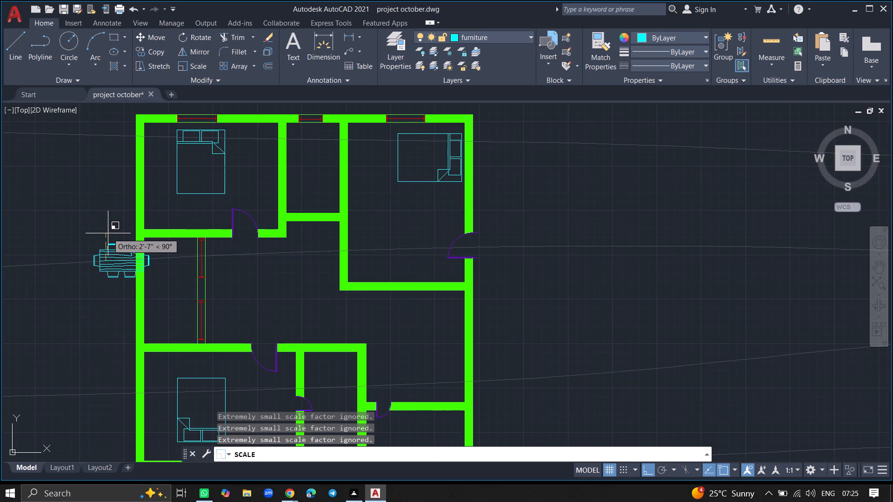
{"action": "left_click", "coordinate": [108, 233]}
Move the dining set about 15'-2" with Ortho off into the open central room, to the right of the partition.
{"action": "left_click", "coordinate": [112, 264]}
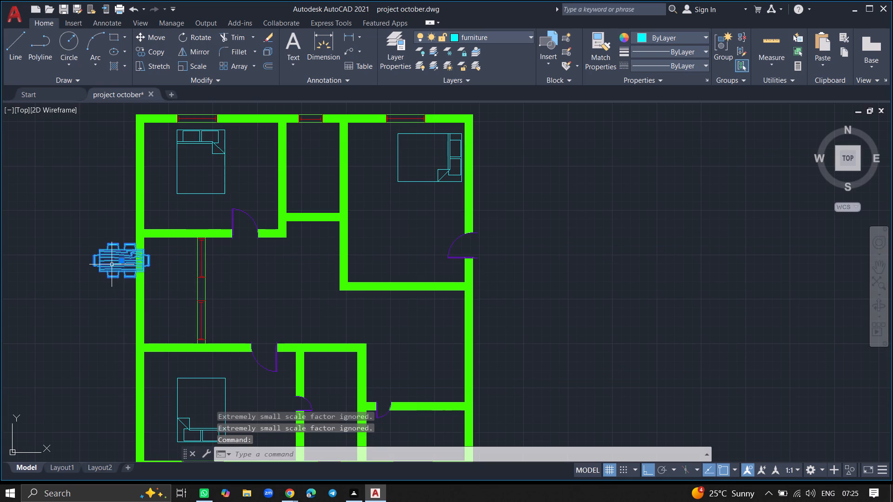
{"action": "type", "text": "move"}
{"action": "key", "text": "Return"}
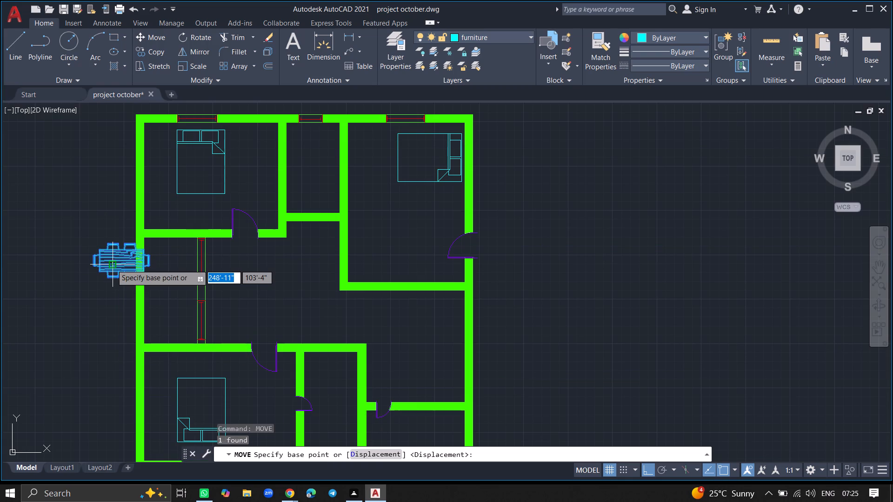
{"action": "left_click", "coordinate": [112, 264]}
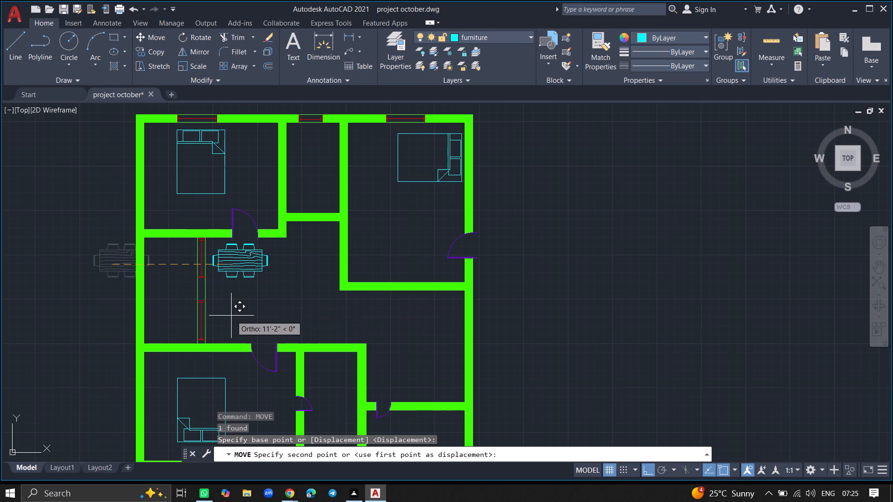
{"action": "key", "text": "F8"}
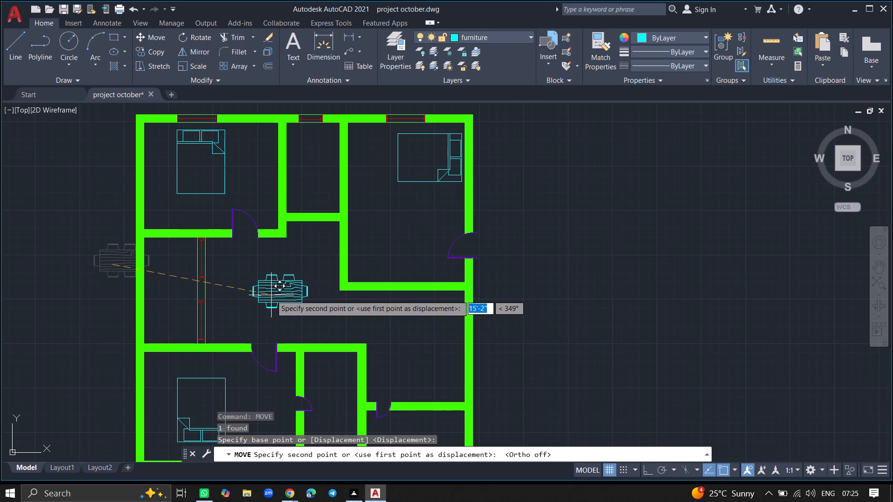
{"action": "left_click", "coordinate": [271, 295]}
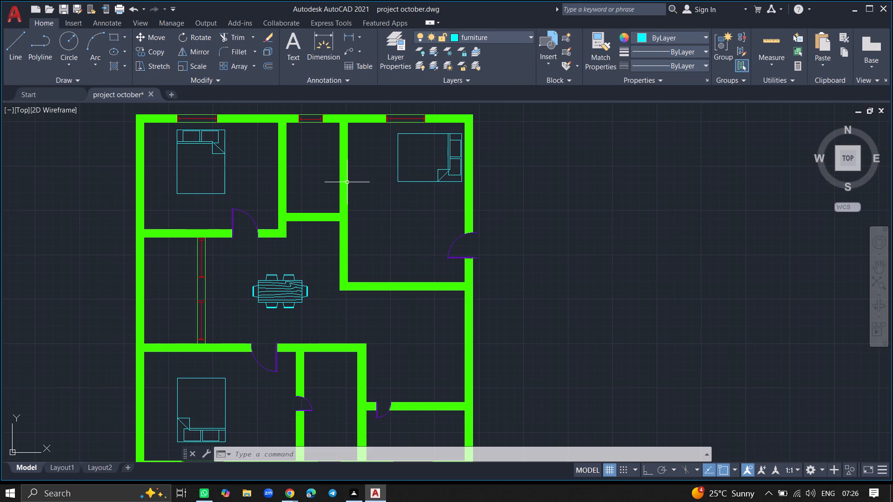
Insert the Toilet - top block from the blocks of House Designer.dwg in the DesignCenter sample folder.
{"action": "key", "text": "ctrl+2"}
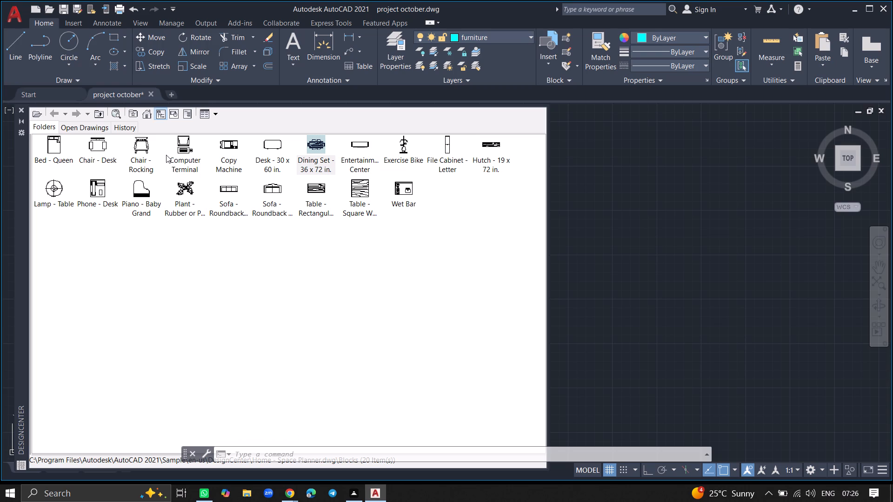
{"action": "left_click", "coordinate": [144, 116]}
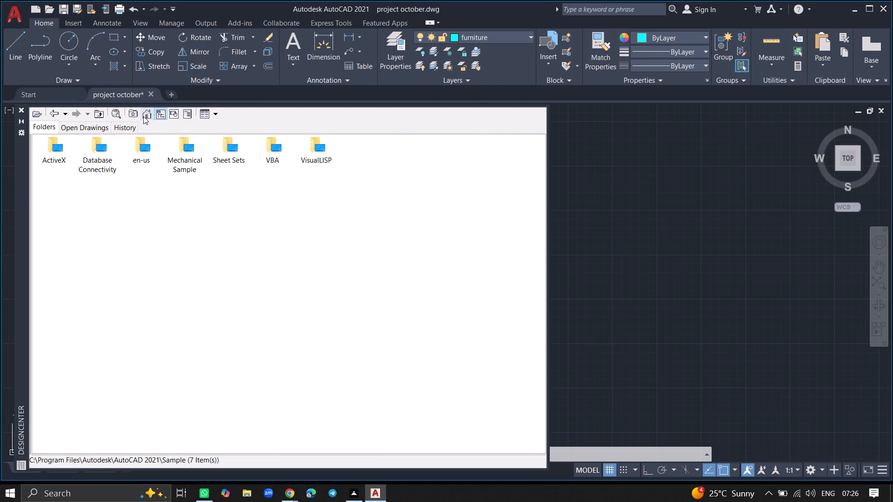
{"action": "left_click", "coordinate": [139, 151]}
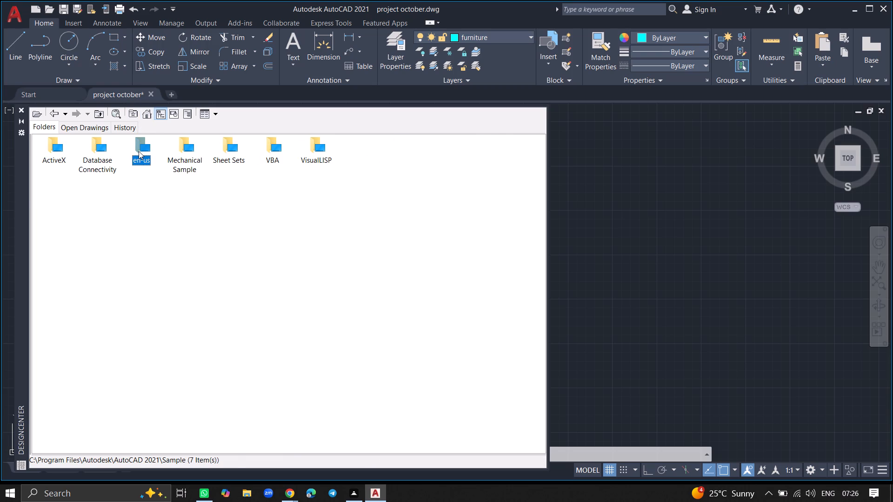
{"action": "double_click", "coordinate": [139, 151]}
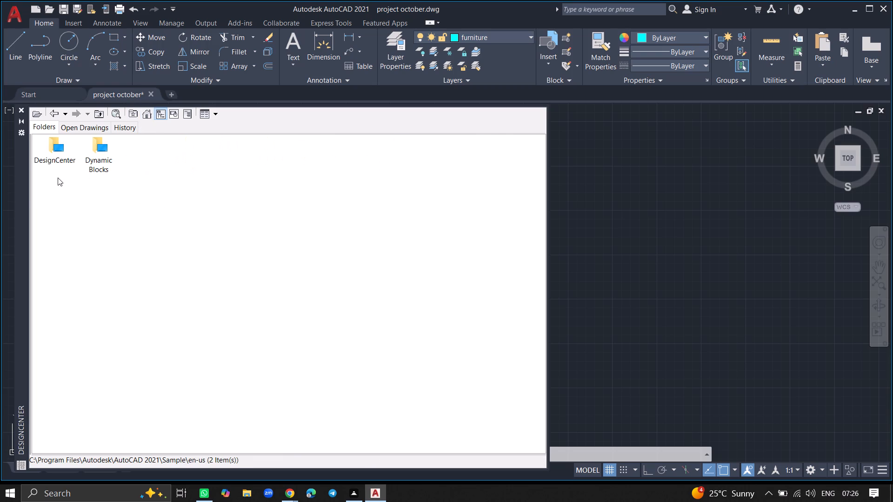
{"action": "double_click", "coordinate": [56, 162]}
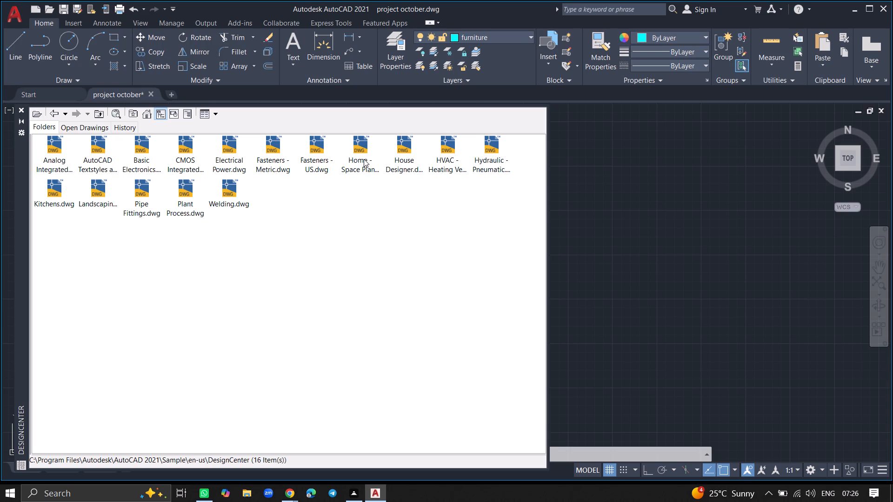
{"action": "double_click", "coordinate": [364, 159]}
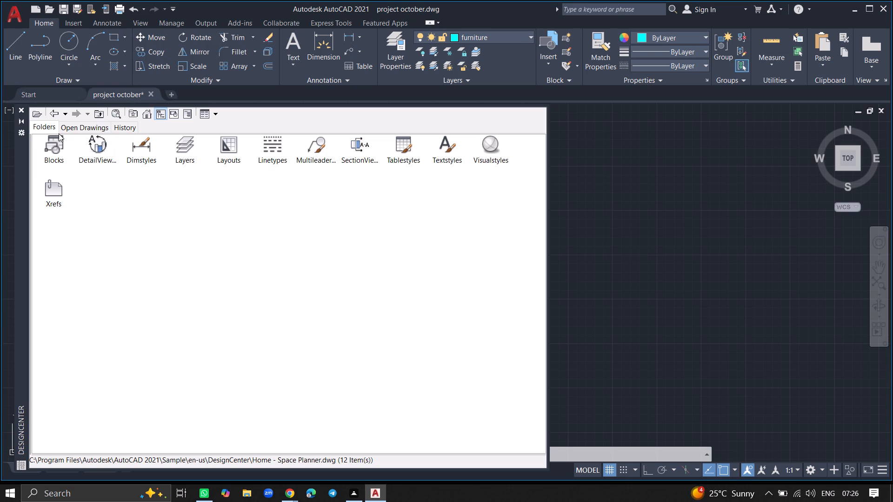
{"action": "left_click", "coordinate": [57, 114]}
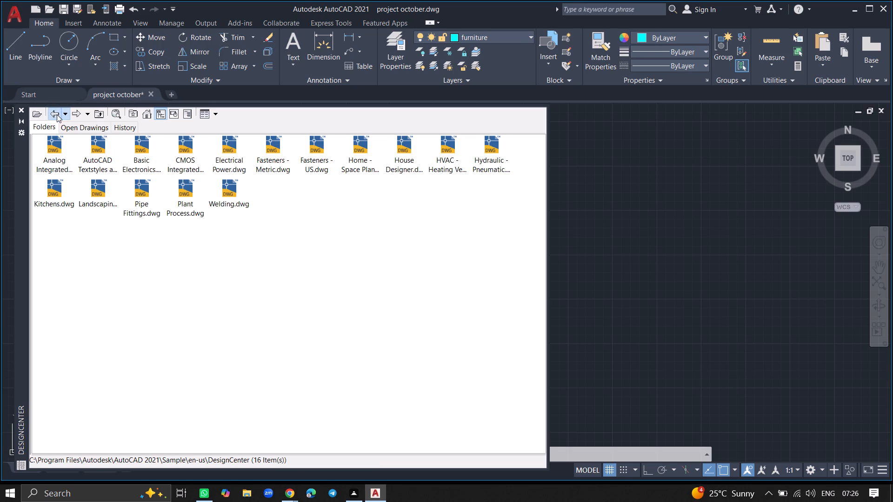
{"action": "double_click", "coordinate": [398, 146]}
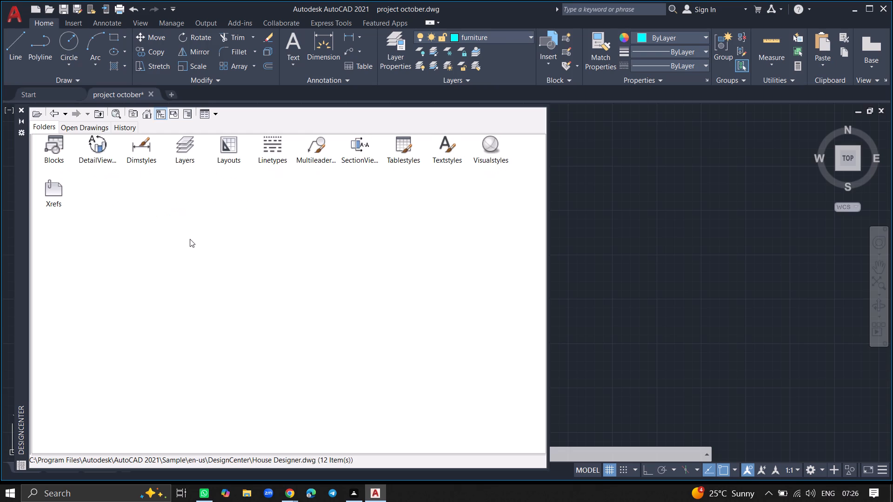
{"action": "double_click", "coordinate": [55, 155]}
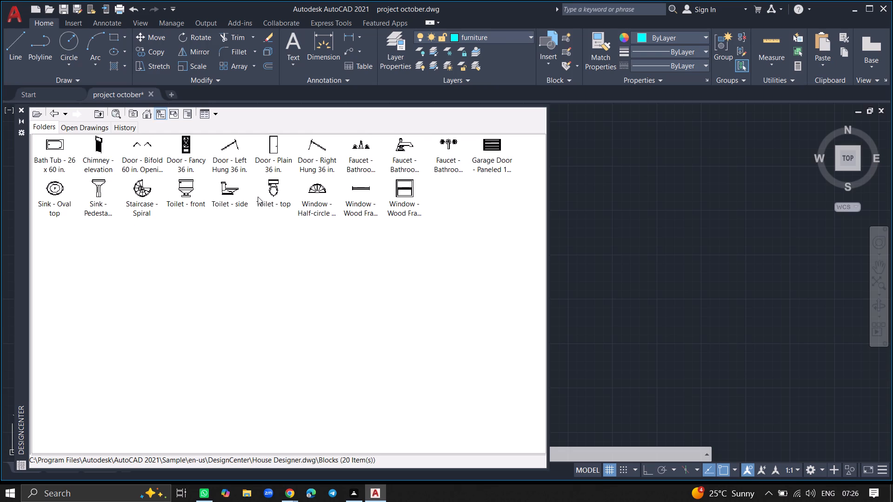
{"action": "left_click", "coordinate": [274, 191]}
{"action": "left_click_drag", "start_coordinate": [274, 191], "coordinate": [331, 222]}
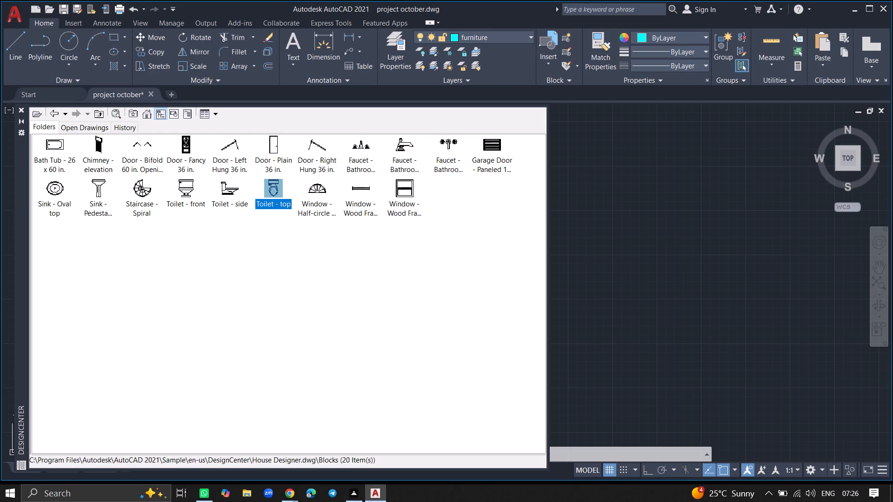
{"action": "left_click_drag", "start_coordinate": [331, 222], "coordinate": [656, 196]}
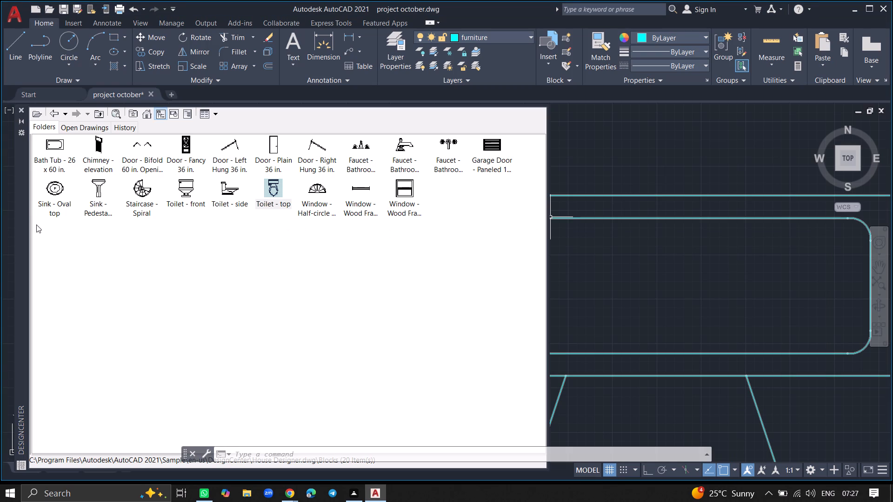
{"action": "left_click", "coordinate": [19, 108]}
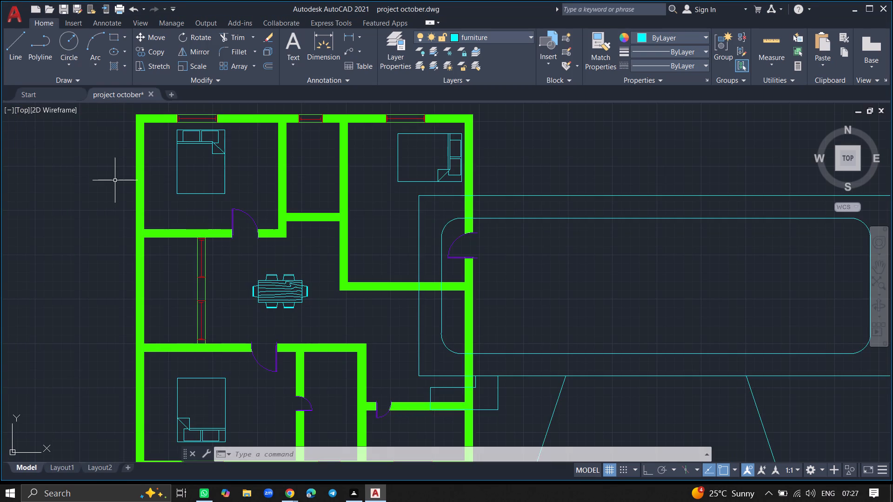
Scale the oversized toilet block down to fixture size beside the right exterior wall of the plan.
{"action": "scroll", "coordinate": [115, 180], "scroll_direction": "down", "scroll_amount": 2, "text": "ctrl"}
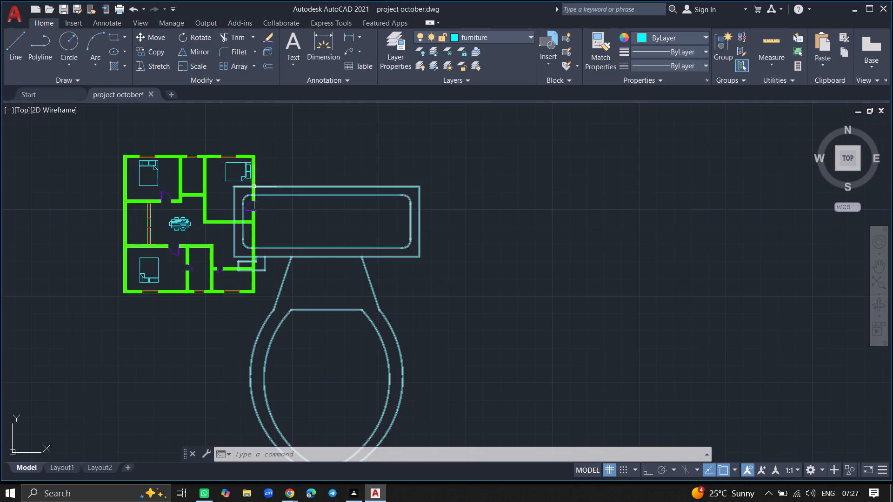
{"action": "left_click", "coordinate": [254, 186]}
{"action": "type", "text": "sc"}
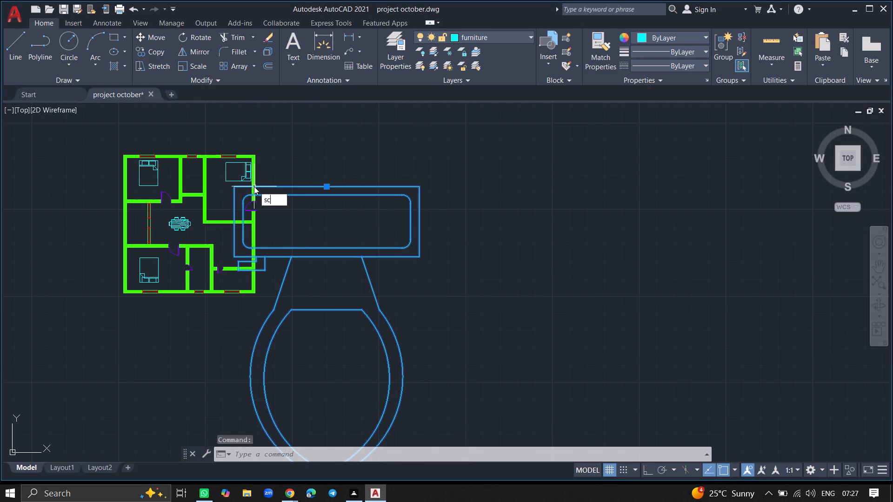
{"action": "key", "text": "Return"}
{"action": "left_click", "coordinate": [254, 186]}
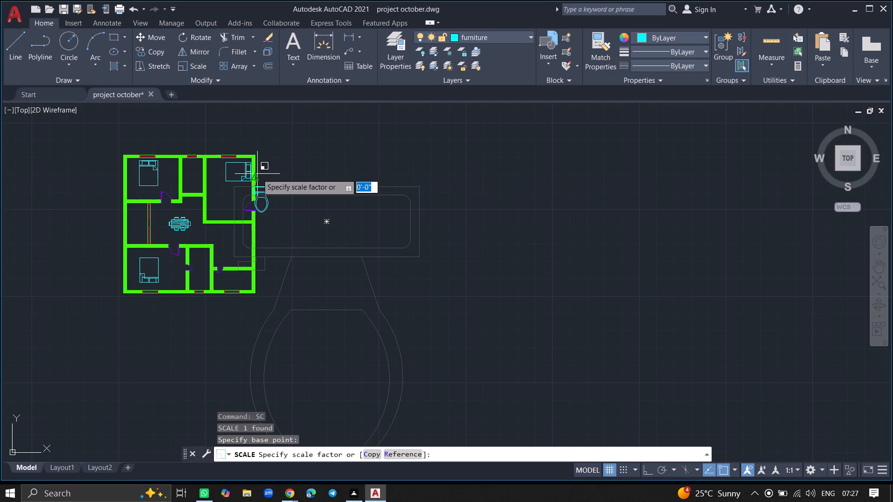
{"action": "left_click", "coordinate": [257, 174]}
Move the toilet into the small room between the two upper bedrooms, with its tank just below the window.
{"action": "left_click", "coordinate": [262, 192]}
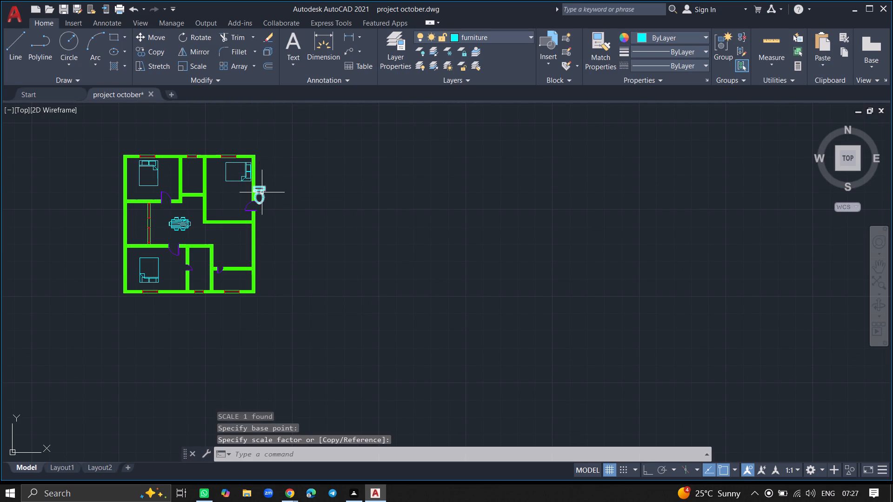
{"action": "type", "text": "move"}
{"action": "key", "text": "Return"}
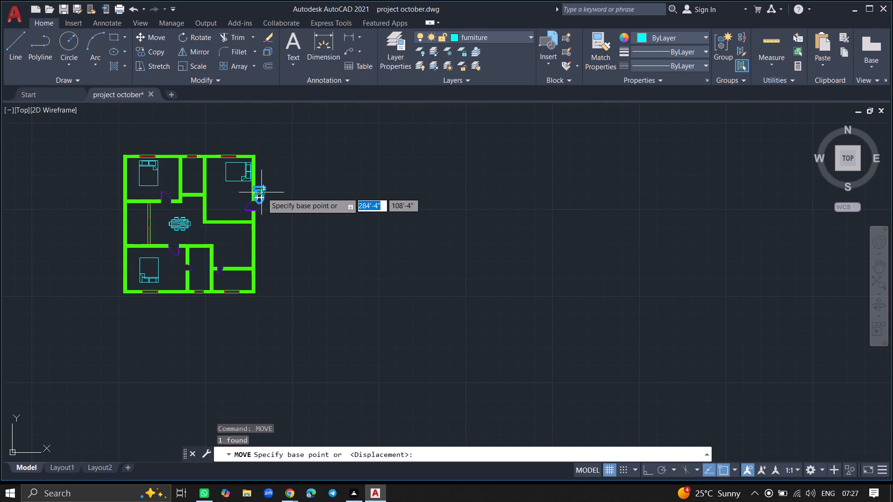
{"action": "left_click", "coordinate": [262, 192]}
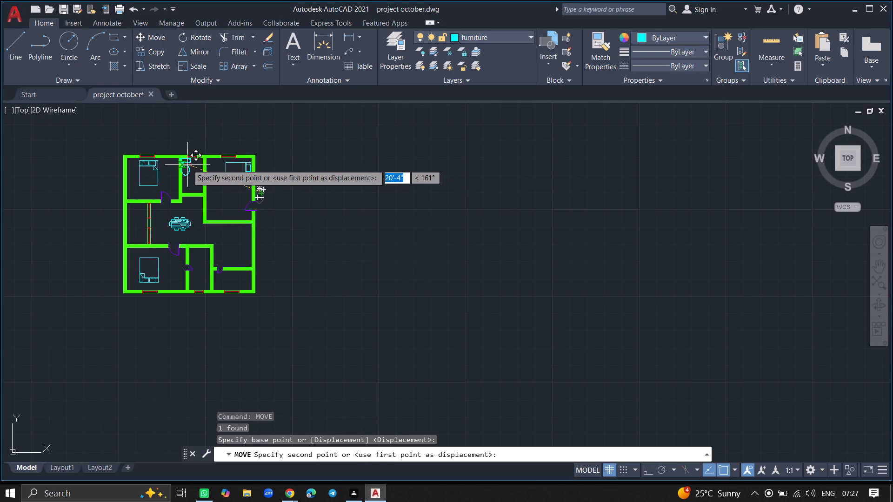
{"action": "scroll", "coordinate": [187, 165], "scroll_direction": "up", "scroll_amount": 2, "text": "ctrl"}
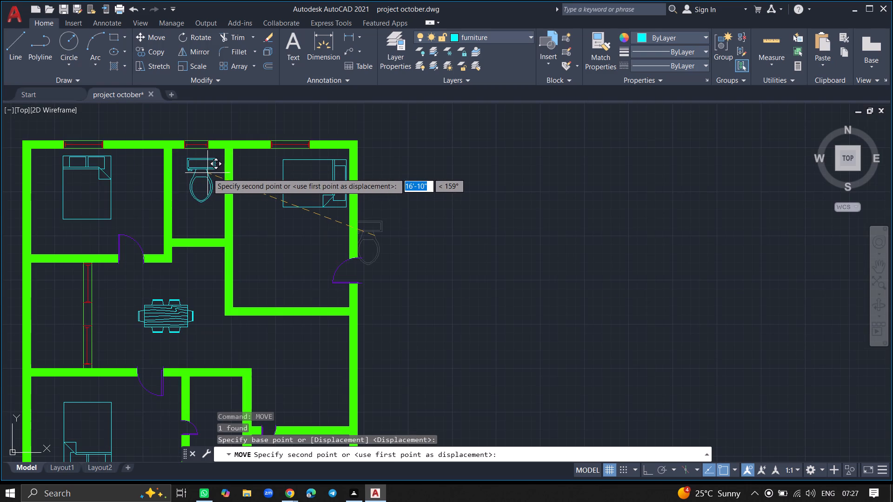
{"action": "left_click", "coordinate": [205, 173]}
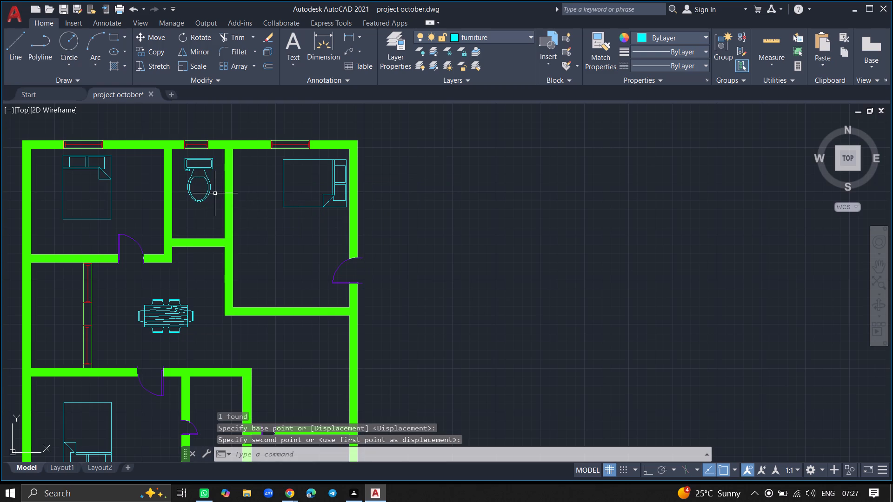
Copy the toilet from the upper small room into the narrow lower room beside the lower-left bedroom.
{"action": "left_click", "coordinate": [210, 192]}
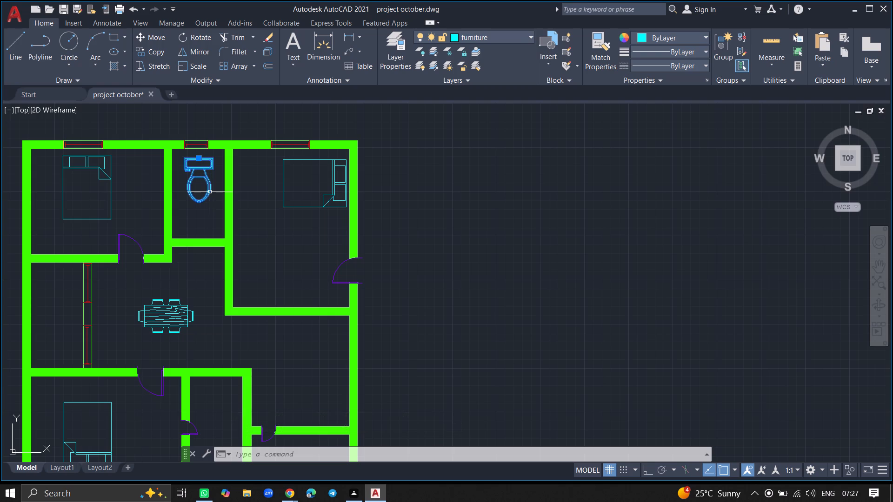
{"action": "key", "text": "c"}
{"action": "type", "text": "op"}
{"action": "key", "text": "y"}
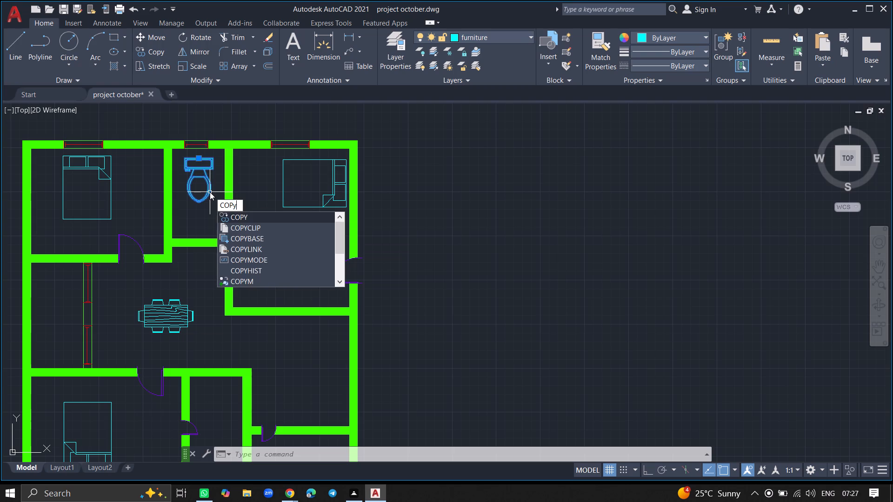
{"action": "key", "text": "Return"}
{"action": "left_click", "coordinate": [210, 192]}
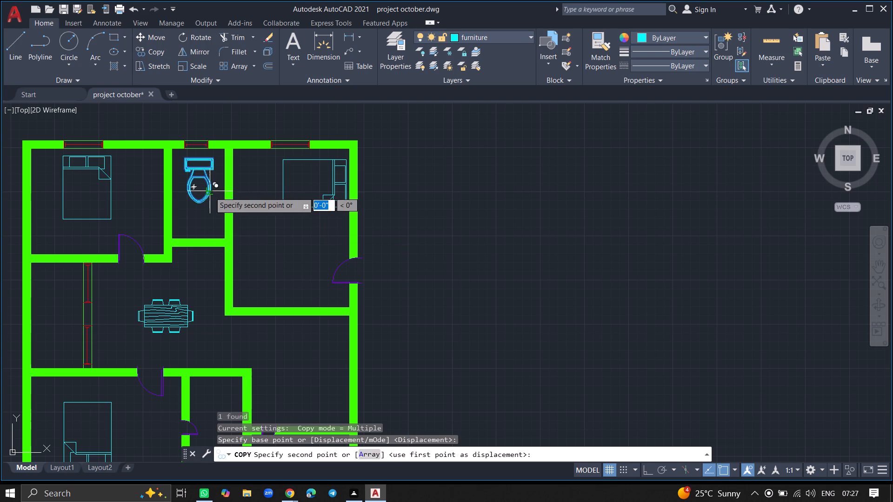
{"action": "scroll", "coordinate": [219, 264], "scroll_direction": "down", "scroll_amount": 2, "text": "ctrl"}
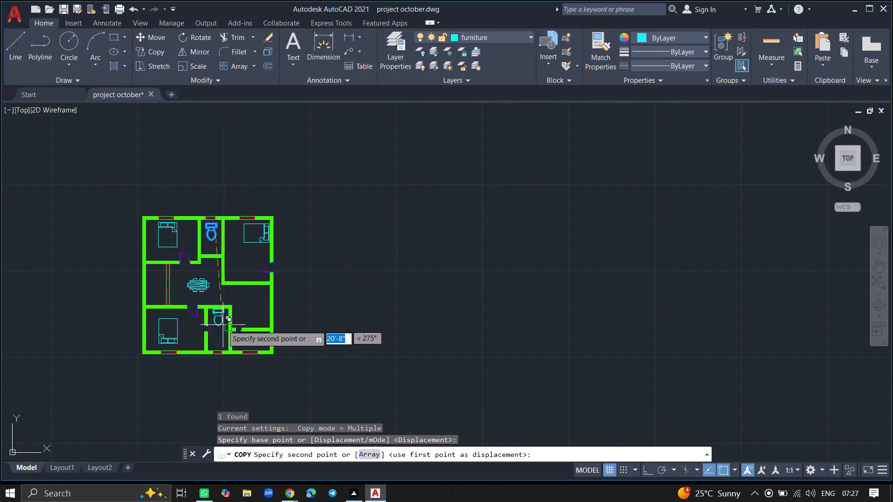
{"action": "scroll", "coordinate": [223, 338], "scroll_direction": "up", "scroll_amount": 3, "text": "ctrl"}
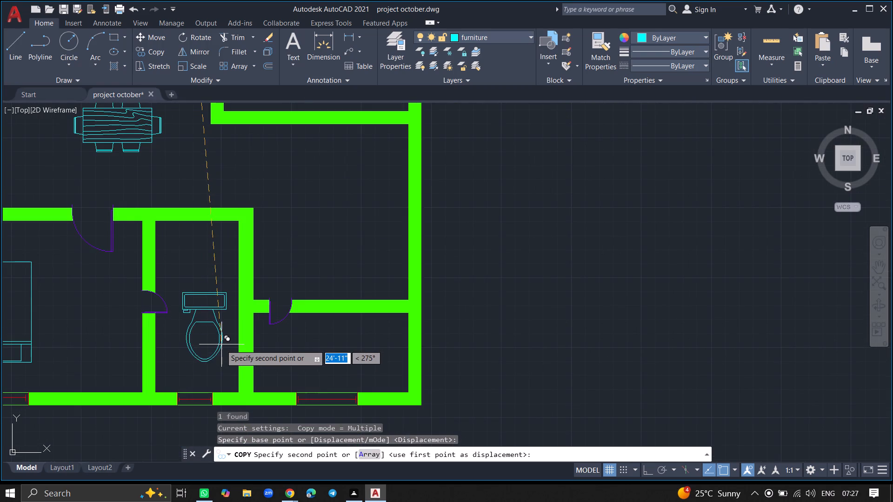
{"action": "left_click", "coordinate": [217, 360]}
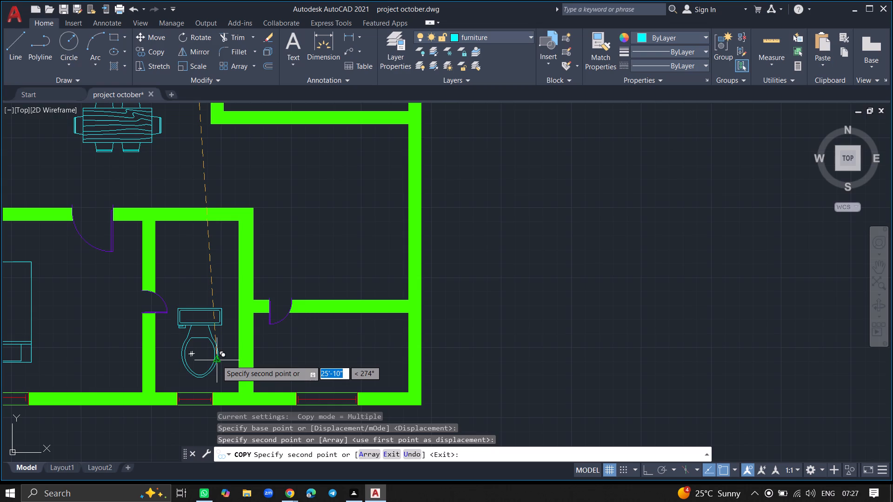
{"action": "key", "text": "Escape"}
Rotate the copied toilet 180° about its tank so that the bowl points up the plan.
{"action": "left_click", "coordinate": [217, 360]}
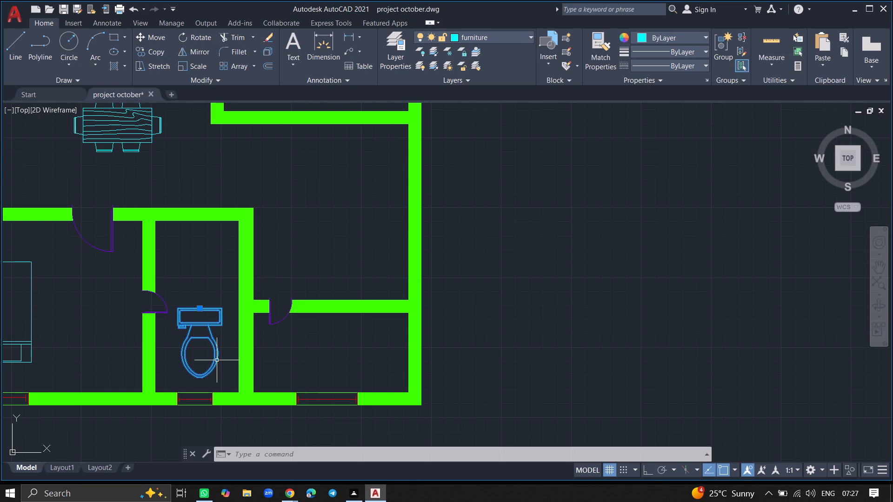
{"action": "type", "text": "rotate"}
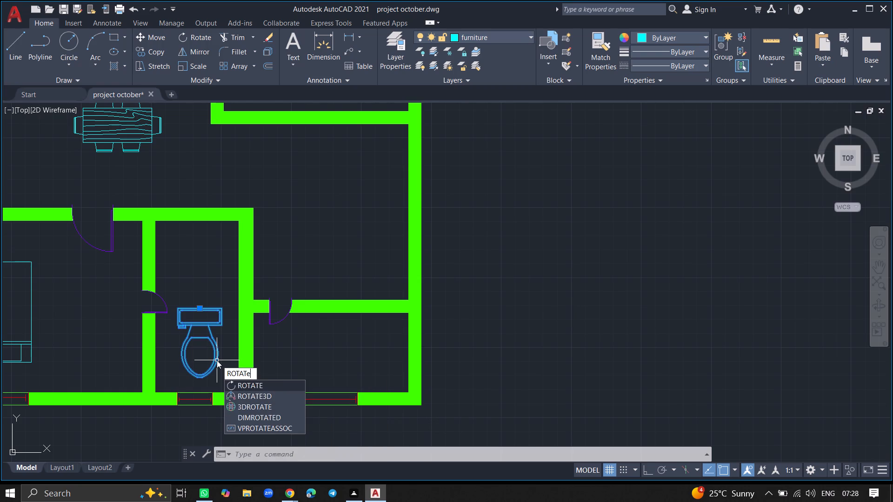
{"action": "key", "text": "Return"}
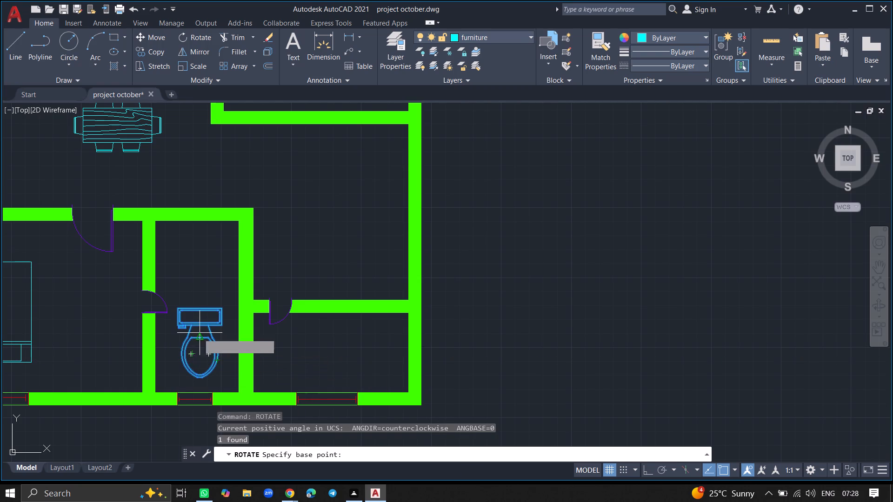
{"action": "left_click", "coordinate": [202, 317]}
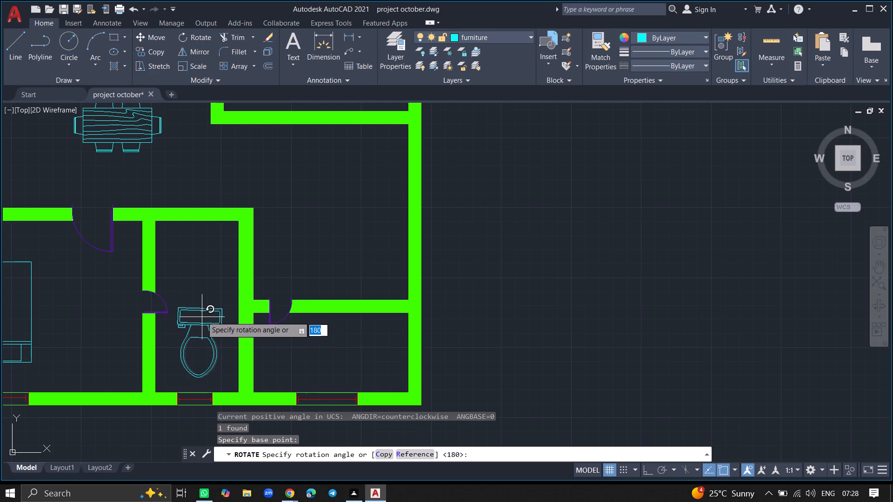
{"action": "left_click", "coordinate": [170, 317]}
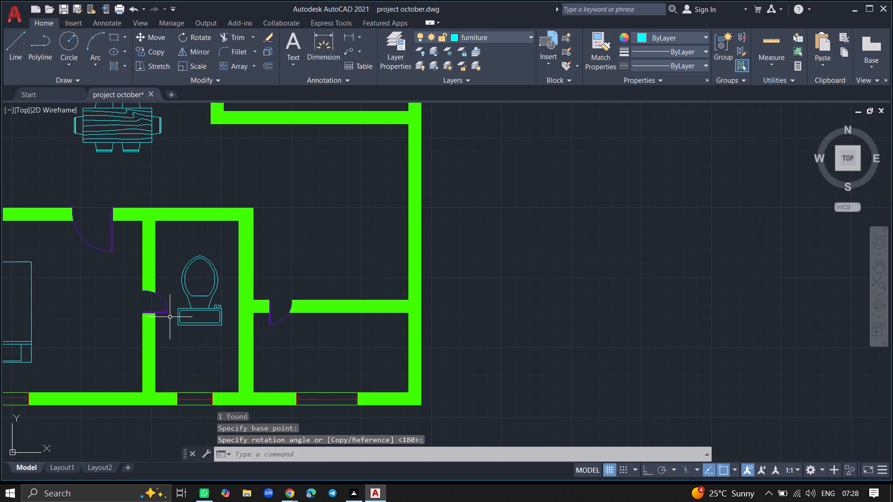
Move the rotated toilet down so its tank sits just above the window in the bottom exterior wall.
{"action": "left_click", "coordinate": [180, 315]}
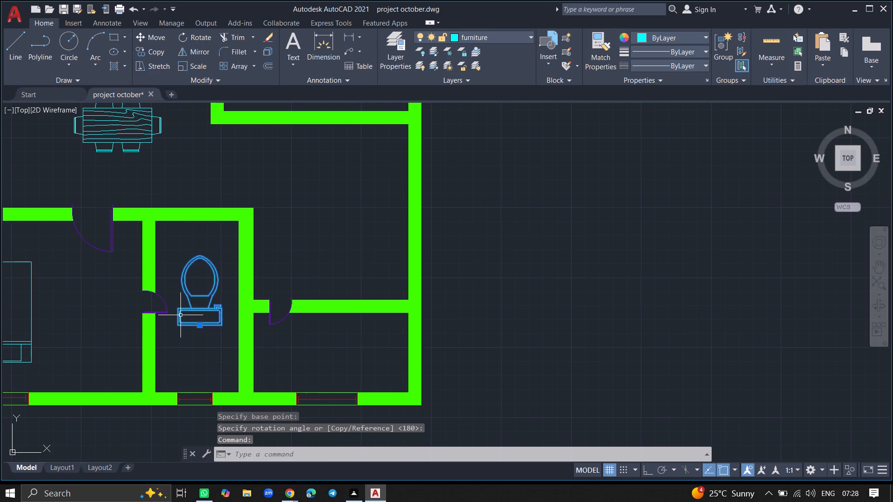
{"action": "type", "text": "mo"}
{"action": "type", "text": "ve"}
{"action": "key", "text": "Return"}
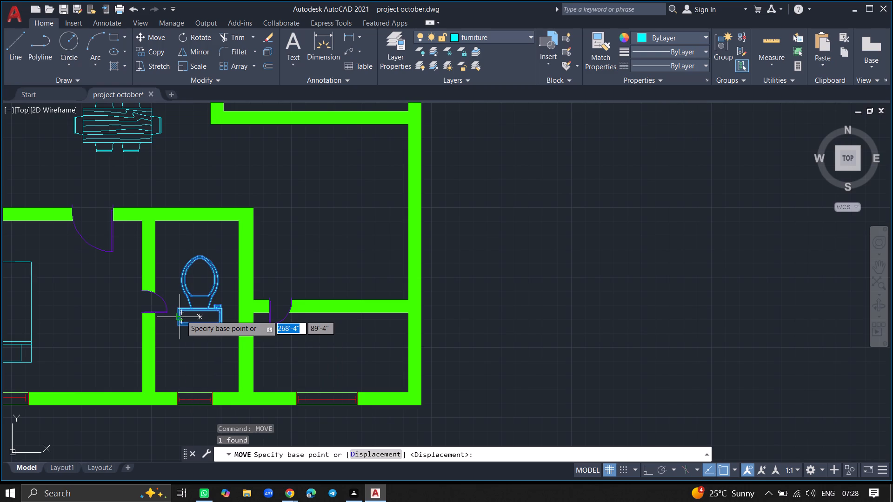
{"action": "left_click", "coordinate": [200, 316]}
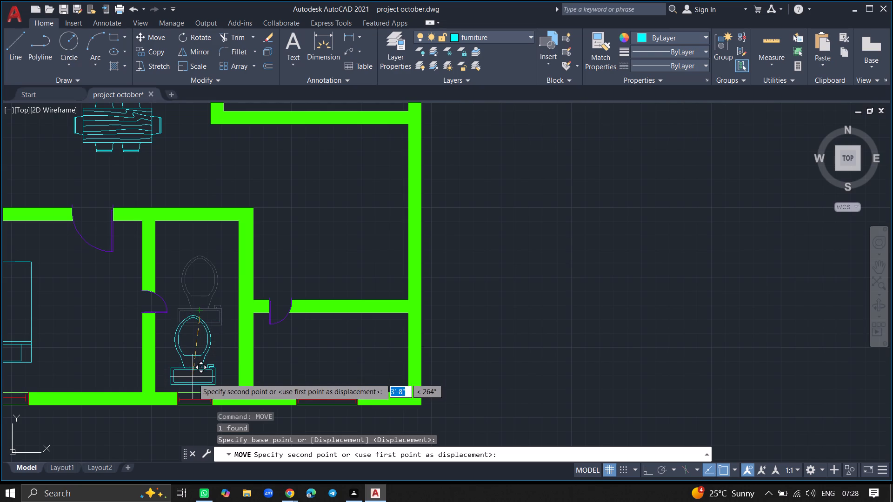
{"action": "left_click", "coordinate": [196, 381]}
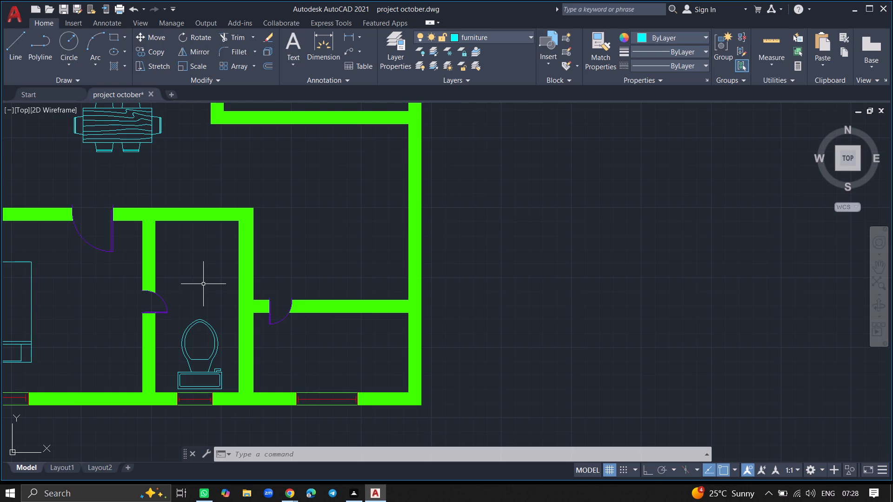
Draw a counter line 2' above the lower-right room's upper wall, running about 9'-3" across to the right exterior wall with Ortho on.
{"action": "scroll", "coordinate": [203, 284], "scroll_direction": "down", "scroll_amount": 2, "text": "ctrl"}
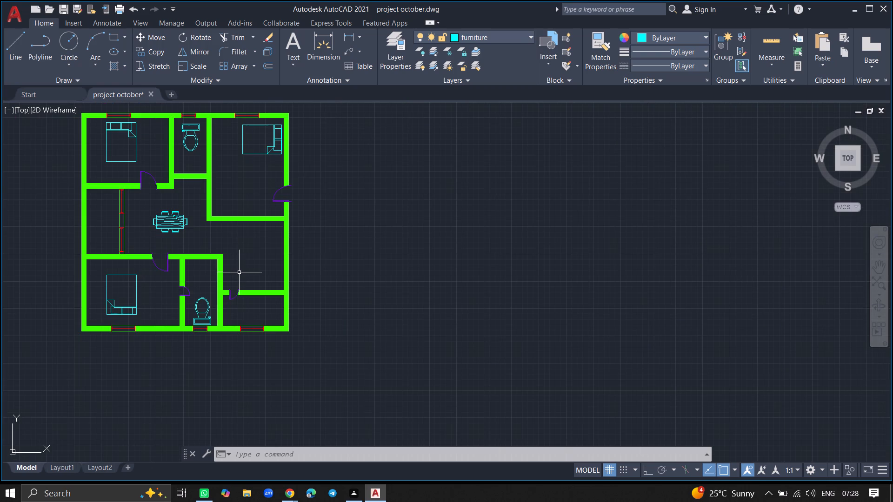
{"action": "scroll", "coordinate": [239, 272], "scroll_direction": "up", "scroll_amount": 3, "text": "ctrl"}
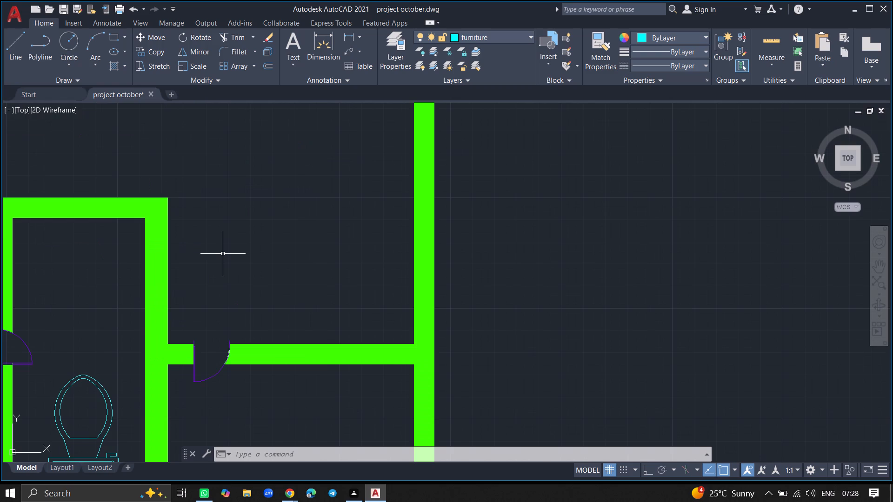
{"action": "key", "text": "l"}
{"action": "key", "text": "Return"}
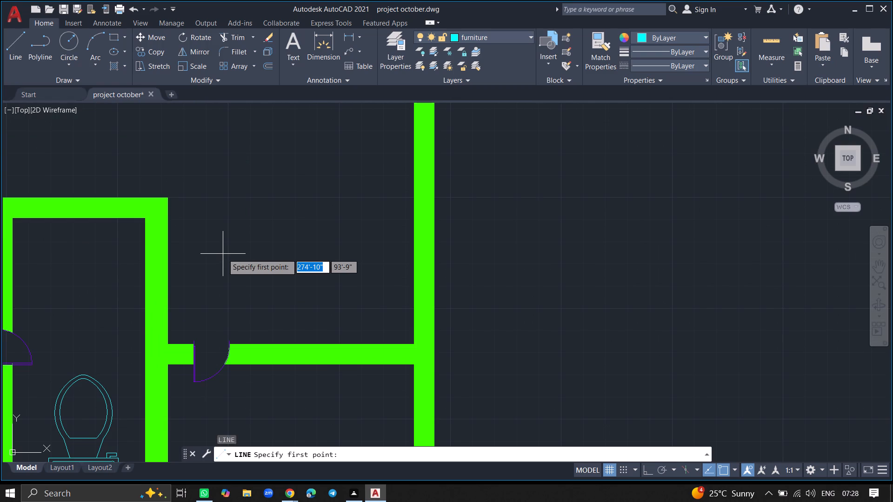
{"action": "left_click", "coordinate": [165, 343]}
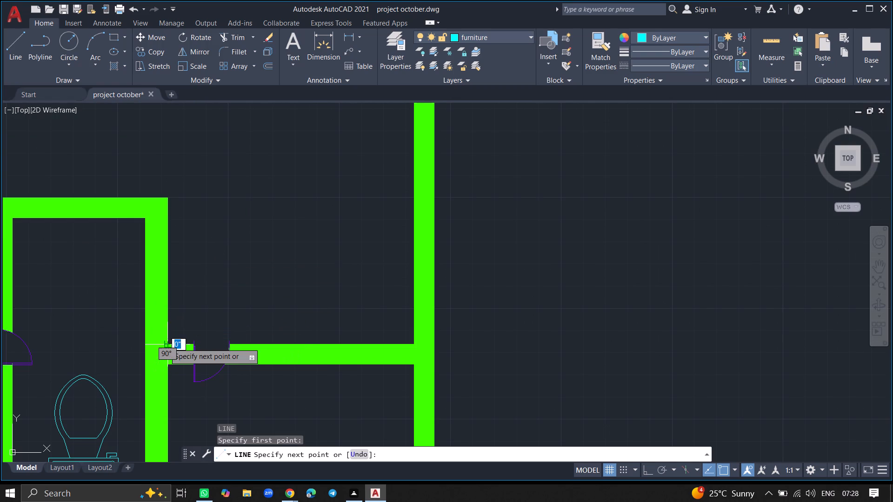
{"action": "left_click", "coordinate": [167, 290]}
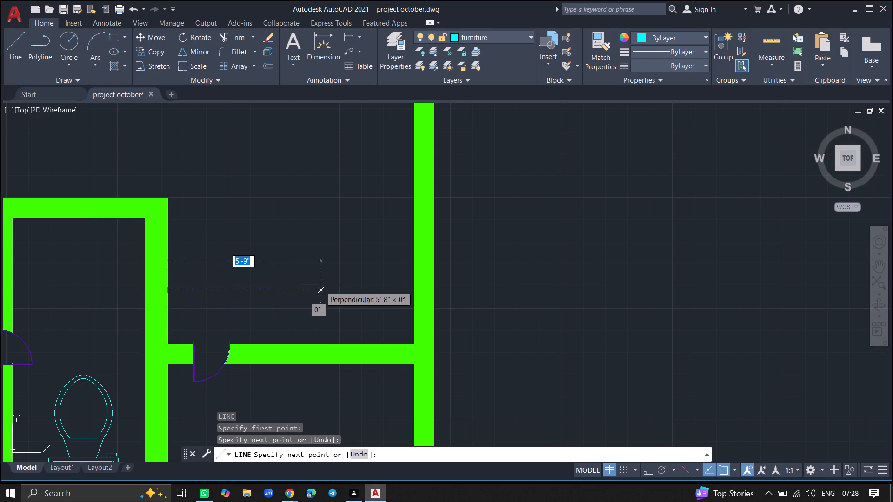
{"action": "key", "text": "F8"}
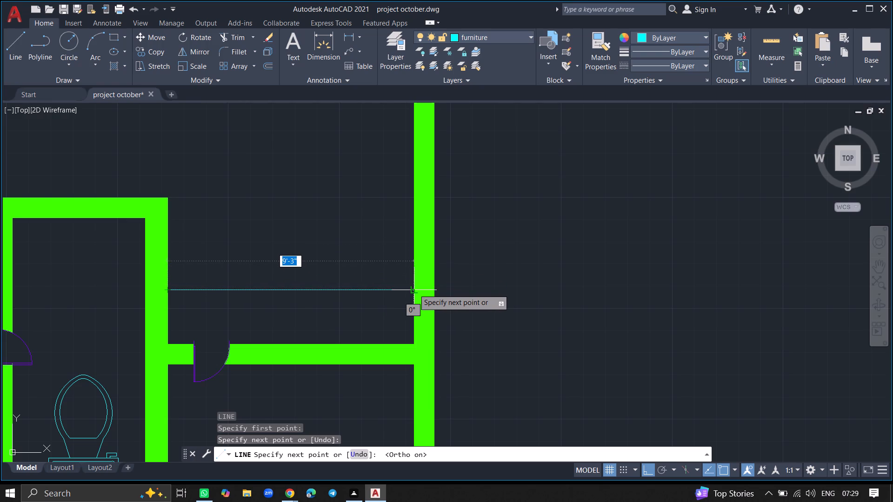
{"action": "left_click", "coordinate": [414, 289]}
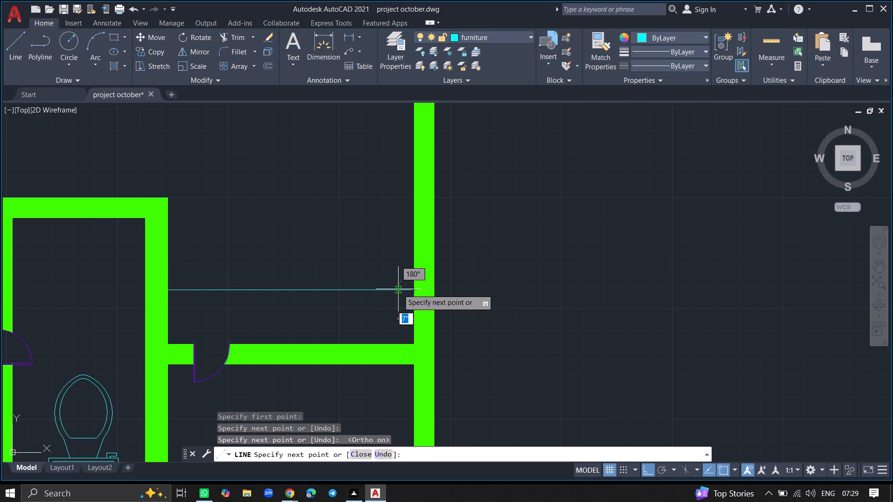
Continue with a vertical counter line 2' in from the right exterior wall, spanning from the upper room's wall to the lower-right room's wall.
{"action": "left_click", "coordinate": [360, 287]}
{"action": "scroll", "coordinate": [371, 219], "scroll_direction": "down", "scroll_amount": 1, "text": "ctrl"}
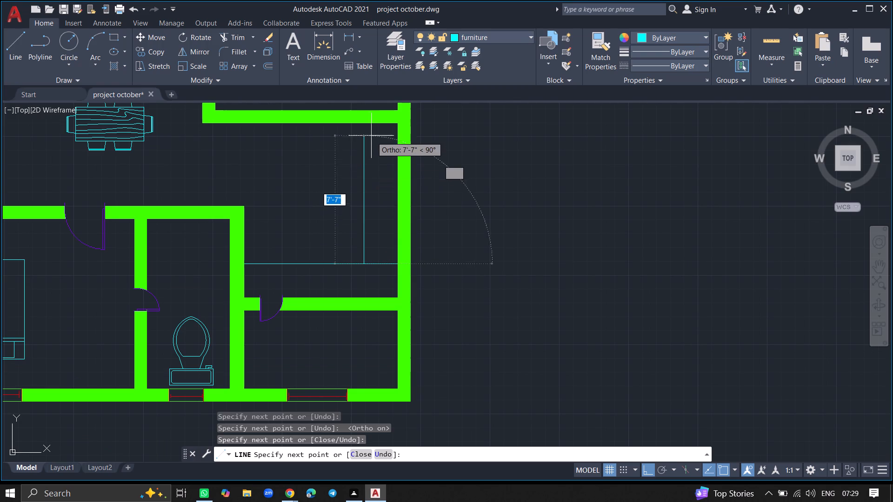
{"action": "left_click", "coordinate": [360, 124]}
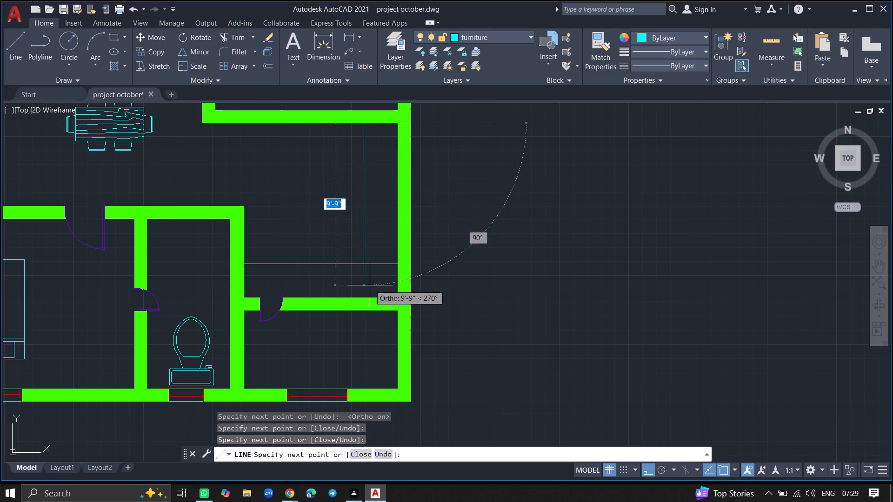
{"action": "left_click", "coordinate": [365, 301]}
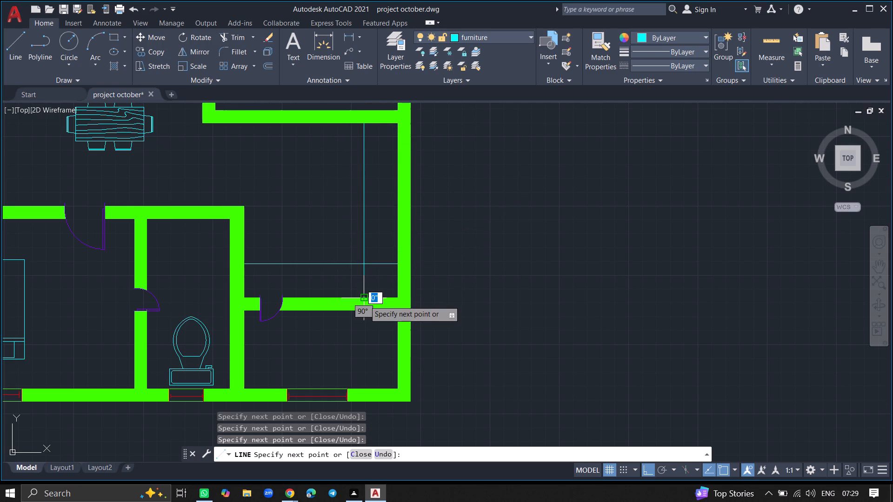
Draw vertical lines from both sides of the lower-right room's doorway up to the horizontal counter line, and finish the line chain.
{"action": "left_click", "coordinate": [285, 298]}
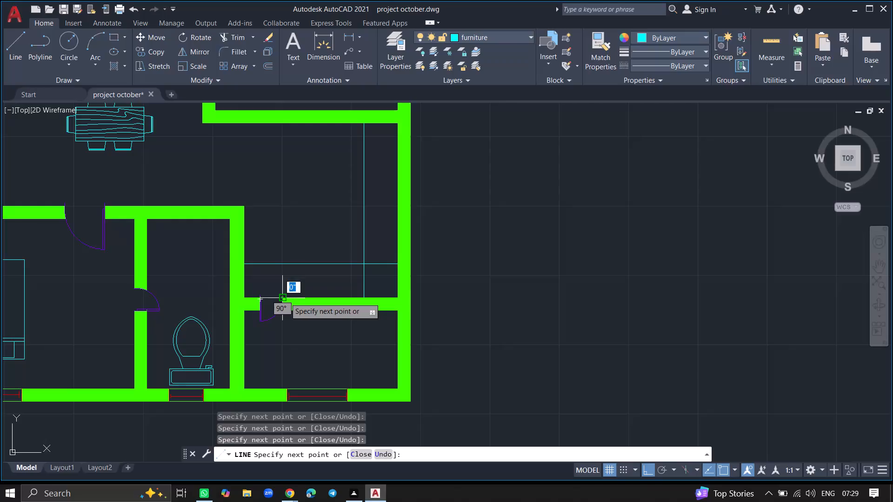
{"action": "left_click", "coordinate": [283, 266]}
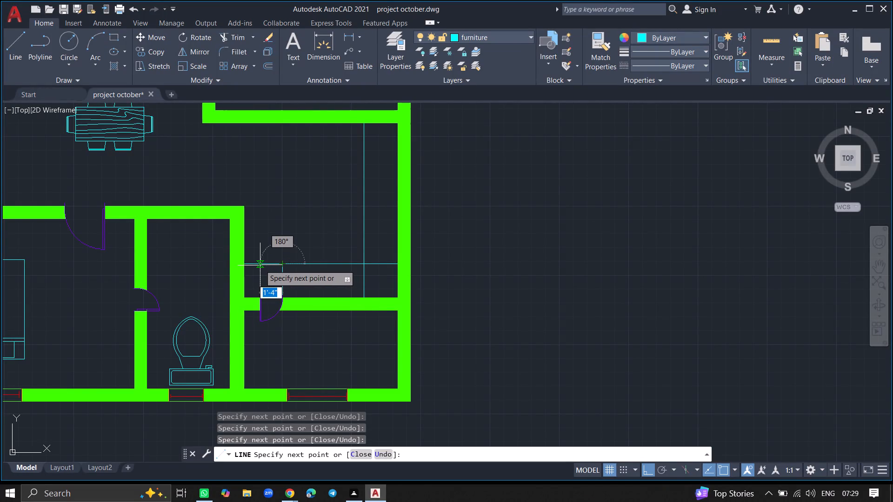
{"action": "left_click", "coordinate": [260, 265]}
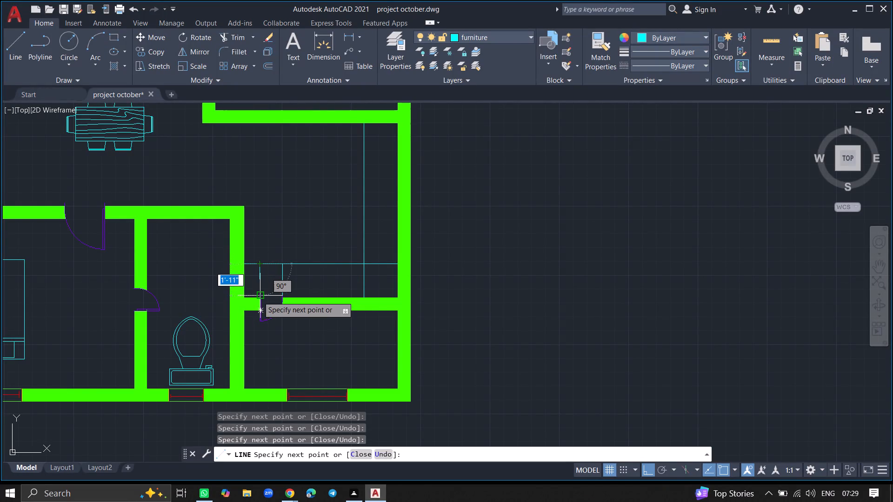
{"action": "left_click", "coordinate": [258, 299]}
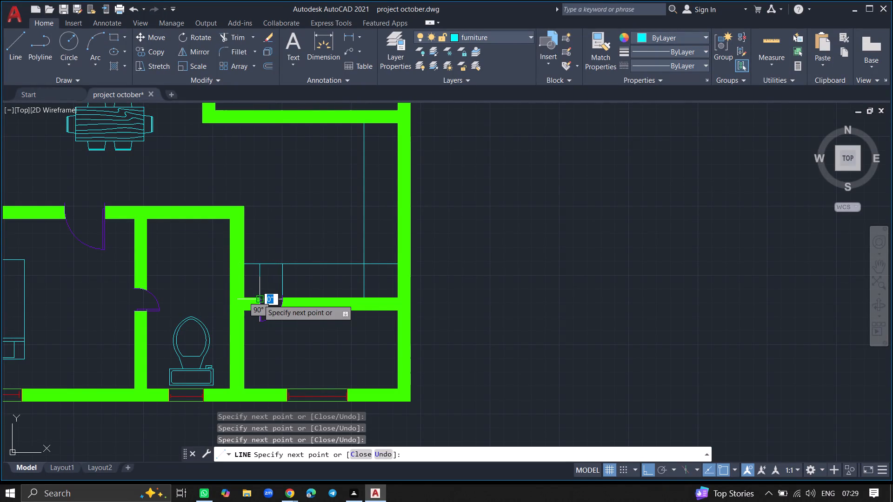
{"action": "key", "text": "Return"}
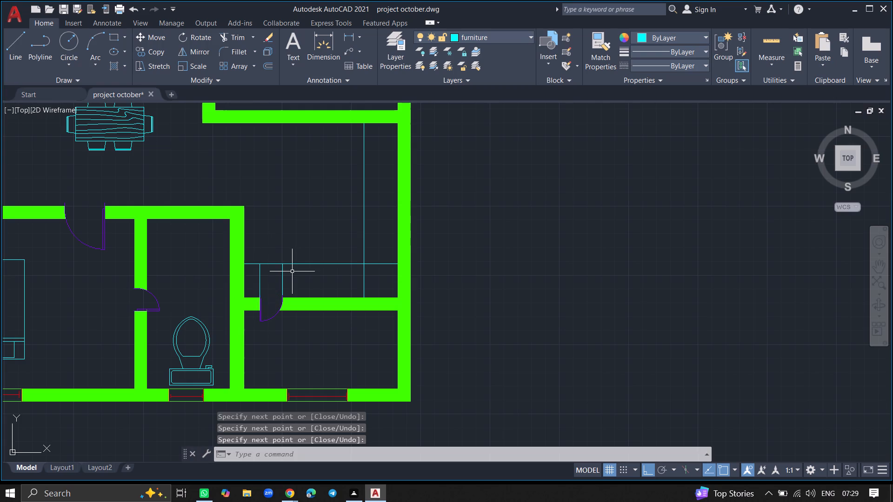
Trim the horizontal counter line between the two vertical lines above the lower-right room's doorway to open the passage.
{"action": "scroll", "coordinate": [273, 299], "scroll_direction": "up", "scroll_amount": 6, "text": "ctrl"}
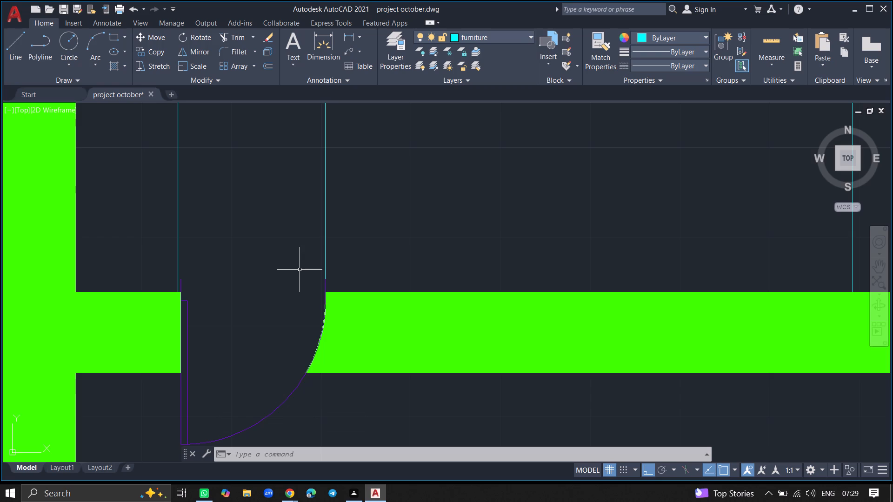
{"action": "scroll", "coordinate": [300, 270], "scroll_direction": "down", "scroll_amount": 2, "text": "ctrl"}
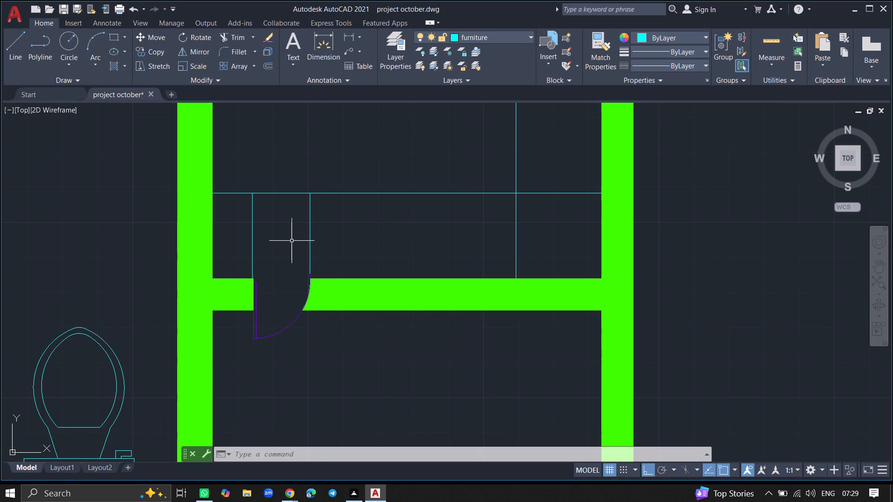
{"action": "type", "text": "trim"}
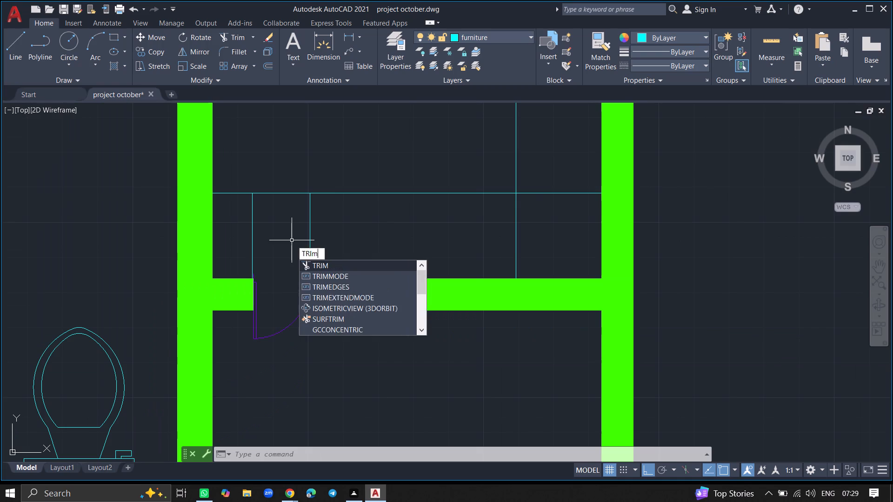
{"action": "key", "text": "Return"}
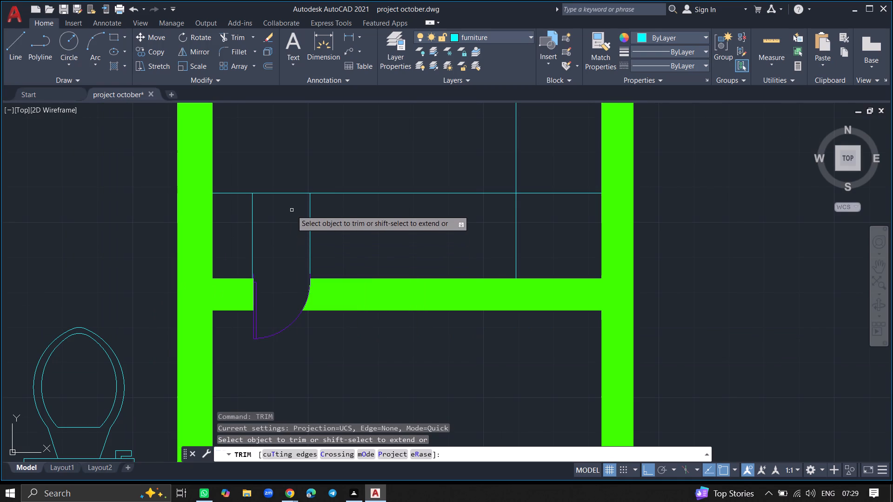
{"action": "left_click", "coordinate": [287, 193]}
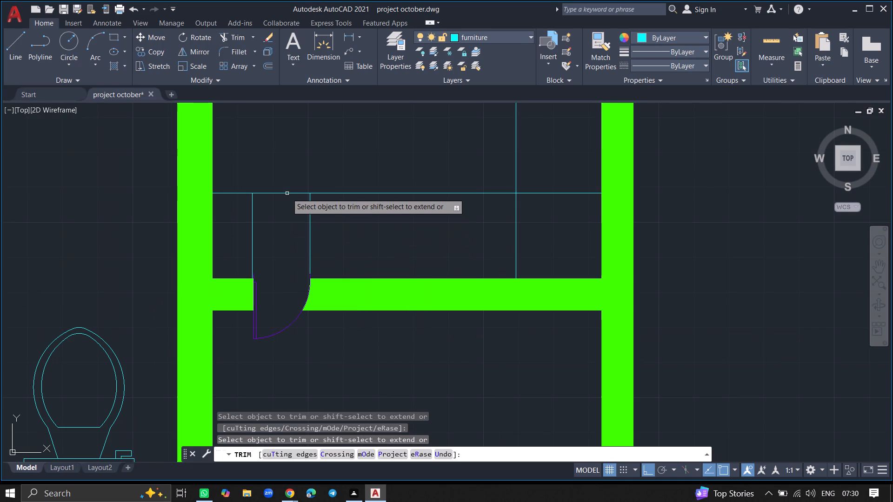
{"action": "left_click", "coordinate": [287, 193]}
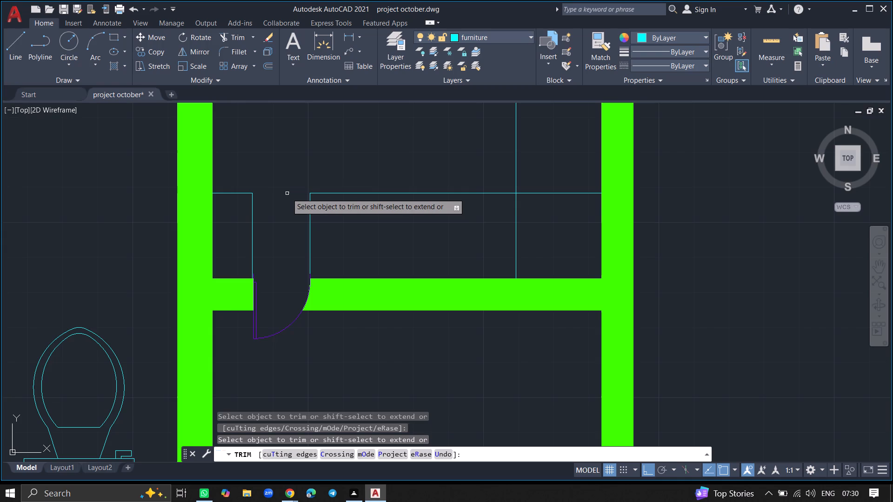
{"action": "left_click", "coordinate": [287, 193]}
{"action": "left_click", "coordinate": [287, 193]}
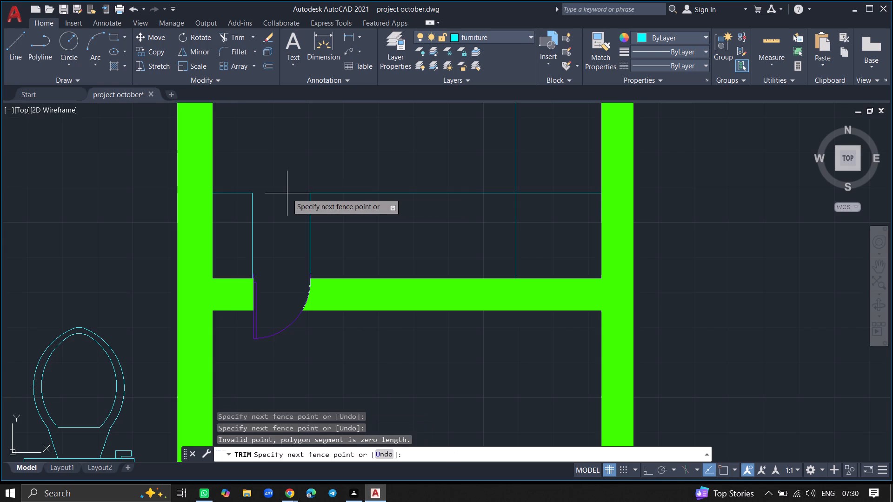
{"action": "key", "text": "space"}
Trim the counter corner, removing the vertical line below the horizontal one and the horizontal segment reaching the right exterior wall.
{"action": "key", "text": "space"}
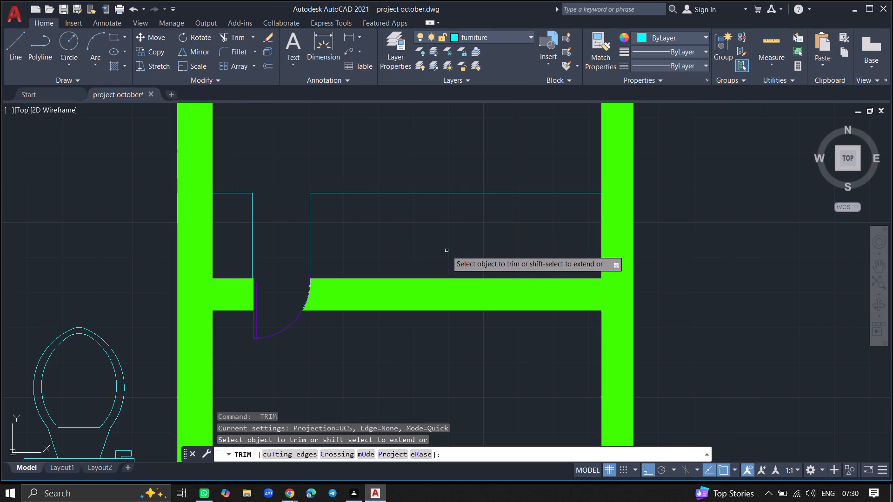
{"action": "left_click", "coordinate": [516, 242]}
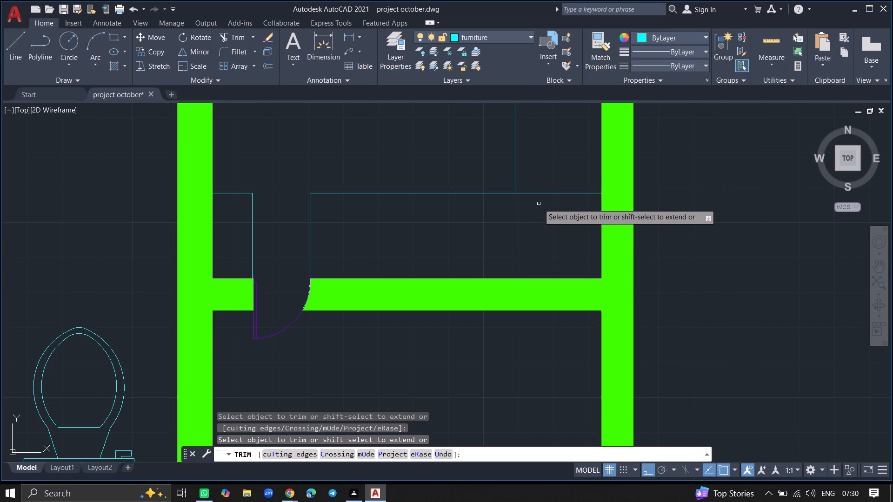
{"action": "left_click", "coordinate": [538, 194]}
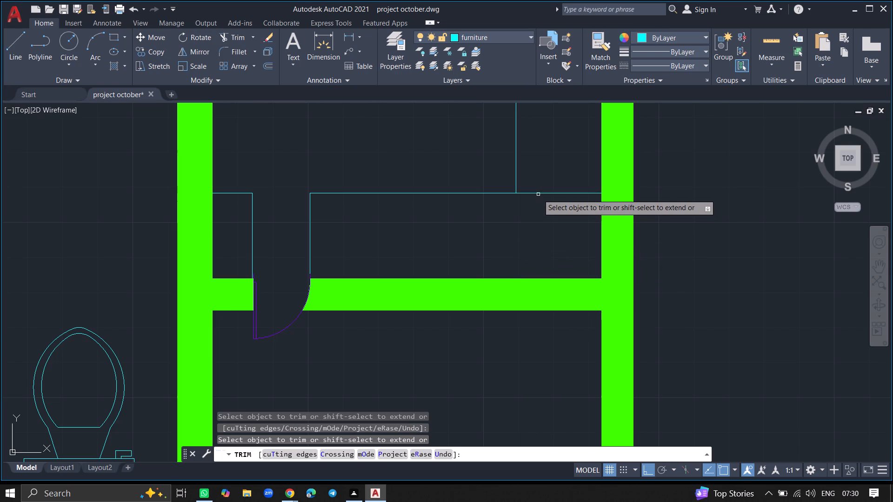
{"action": "left_click", "coordinate": [538, 194]}
{"action": "left_click", "coordinate": [538, 194]}
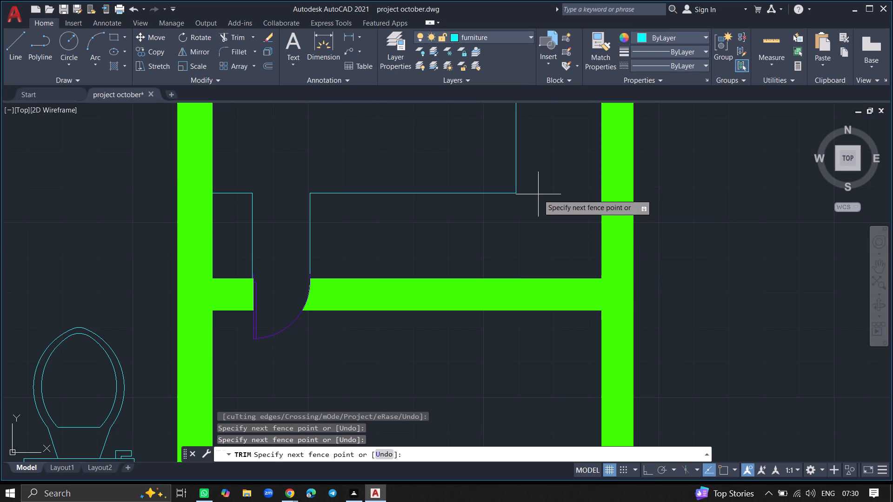
{"action": "key", "text": "Return"}
Draw a rectangle about 1'-3" wide by 2'-1" high between the vertical counter line and the right exterior wall.
{"action": "scroll", "coordinate": [538, 194], "scroll_direction": "down", "scroll_amount": 2, "text": "ctrl"}
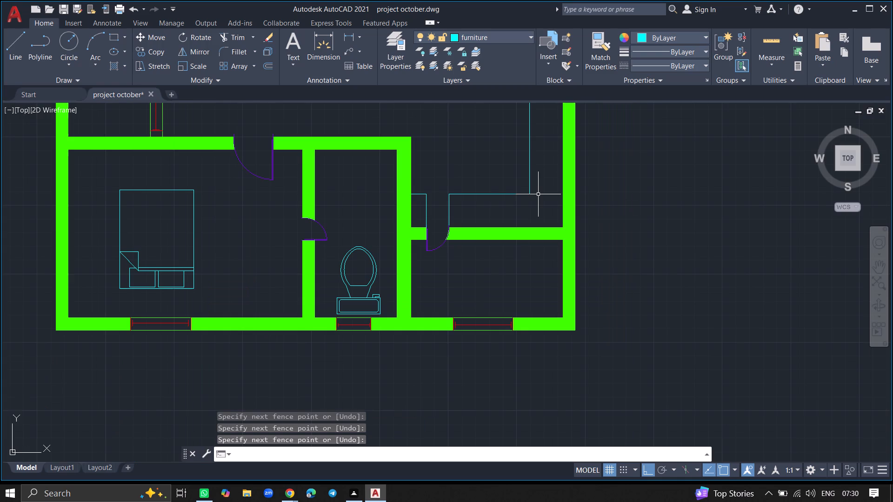
{"action": "scroll", "coordinate": [513, 152], "scroll_direction": "down", "scroll_amount": 2, "text": "ctrl"}
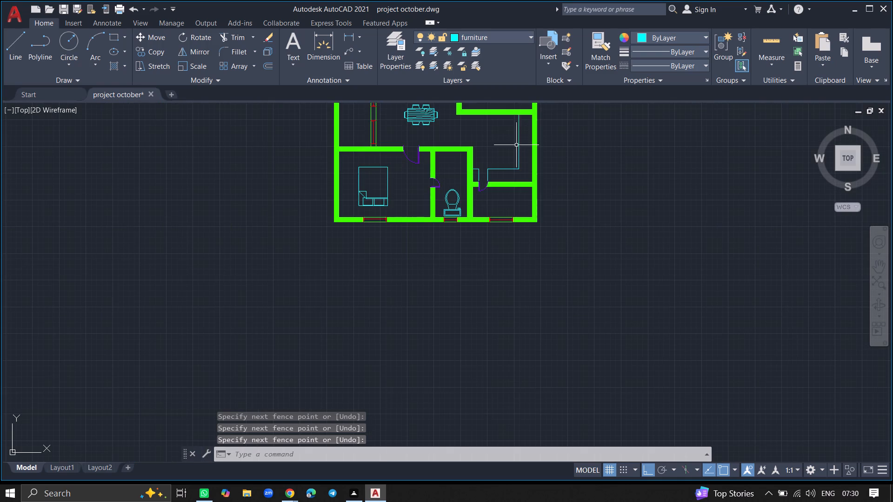
{"action": "scroll", "coordinate": [522, 126], "scroll_direction": "up", "scroll_amount": 4, "text": "ctrl"}
{"action": "scroll", "coordinate": [522, 126], "scroll_direction": "down", "scroll_amount": 3, "text": "ctrl"}
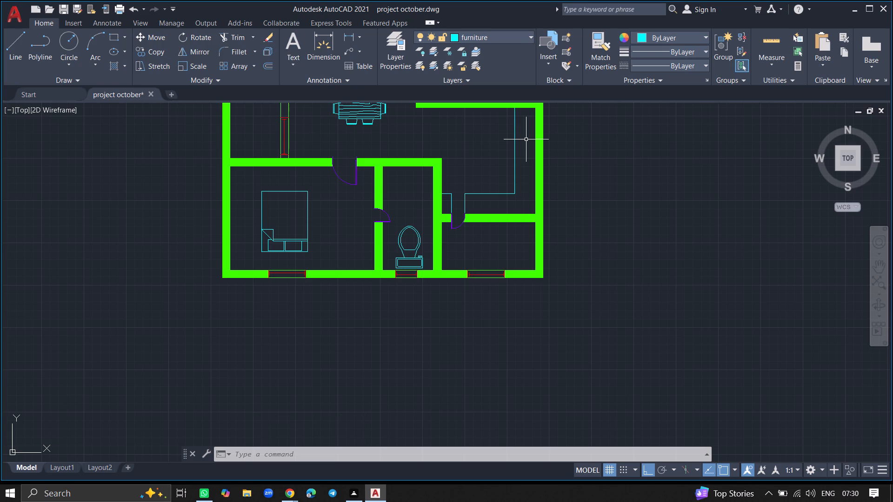
{"action": "type", "text": "rec"}
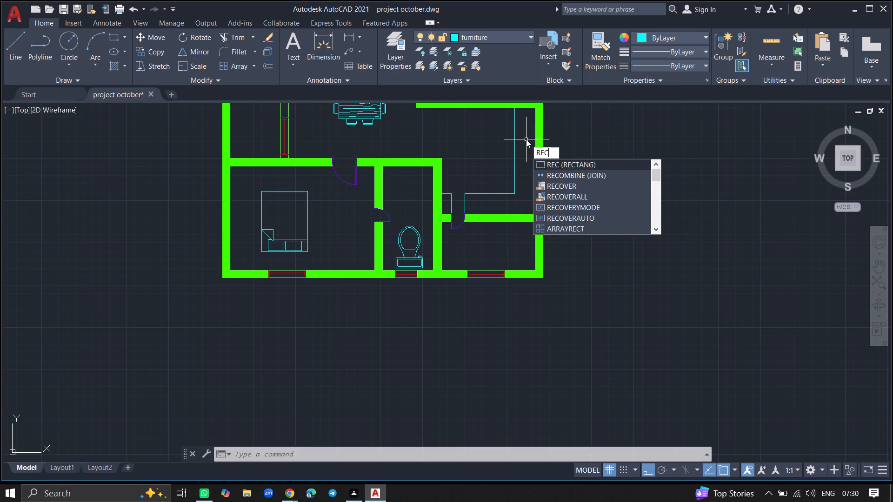
{"action": "key", "text": "Return"}
{"action": "scroll", "coordinate": [526, 139], "scroll_direction": "up", "scroll_amount": 6, "text": "ctrl"}
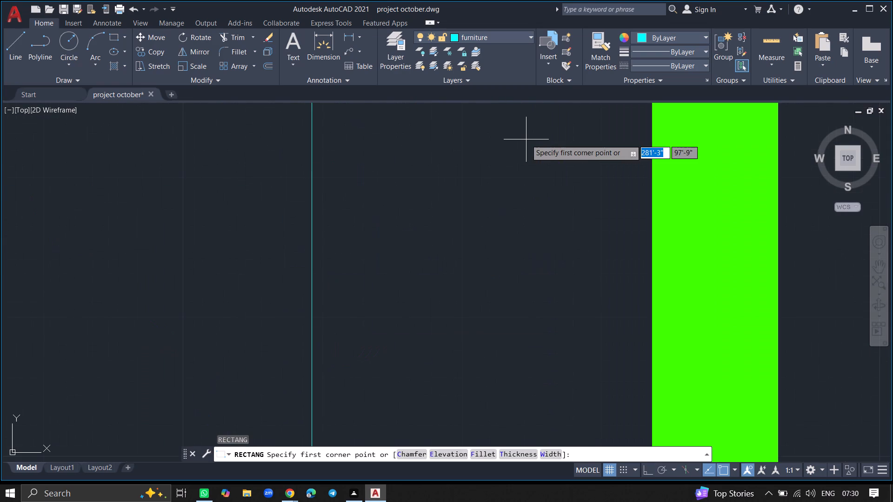
{"action": "scroll", "coordinate": [526, 139], "scroll_direction": "down", "scroll_amount": 2, "text": "ctrl"}
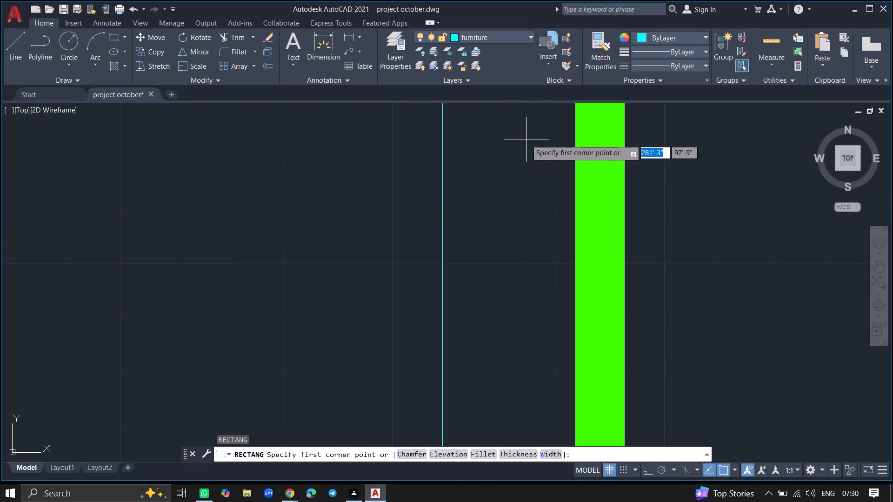
{"action": "scroll", "coordinate": [506, 140], "scroll_direction": "down", "scroll_amount": 2, "text": "ctrl"}
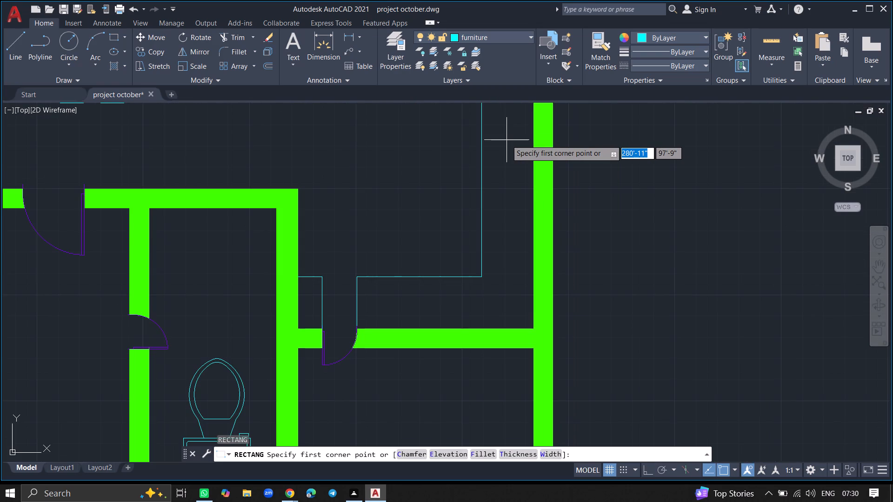
{"action": "scroll", "coordinate": [506, 140], "scroll_direction": "down", "scroll_amount": 2, "text": "ctrl"}
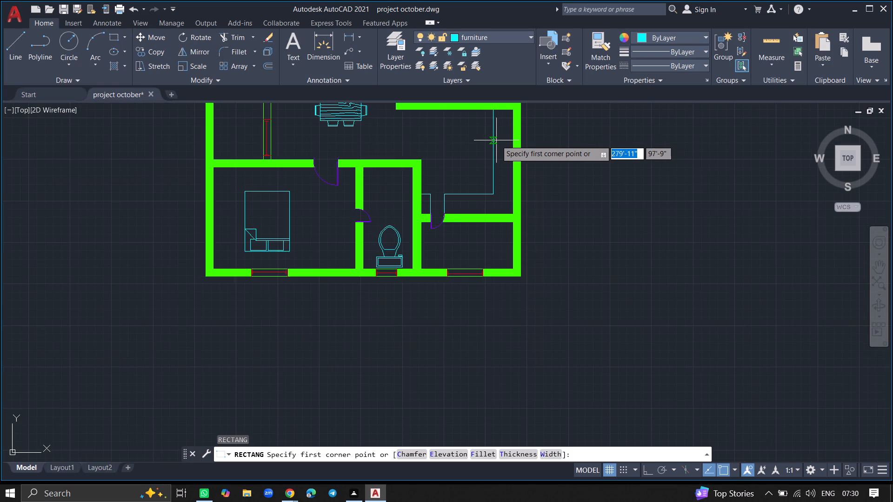
{"action": "scroll", "coordinate": [496, 121], "scroll_direction": "up", "scroll_amount": 3, "text": "ctrl"}
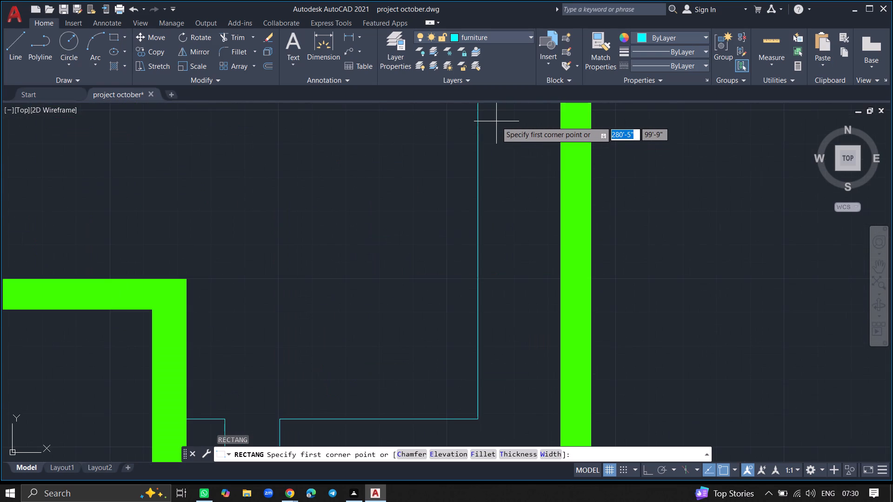
{"action": "left_click", "coordinate": [494, 122]}
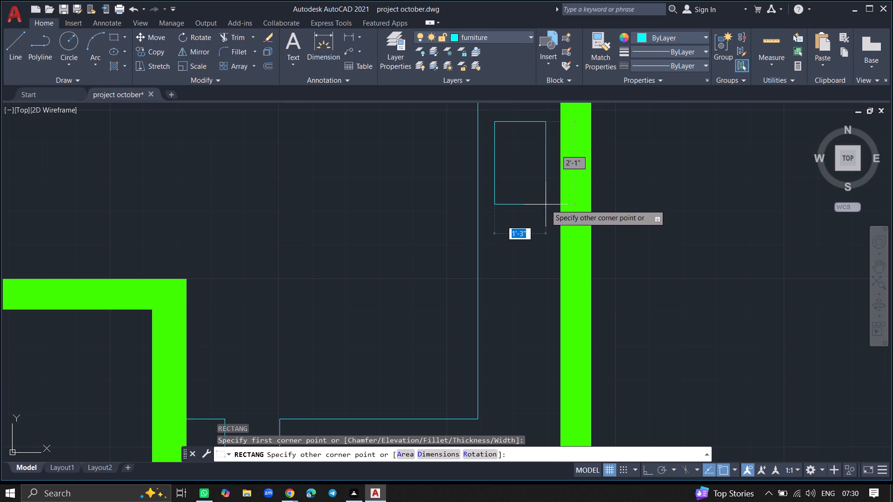
{"action": "left_click", "coordinate": [546, 205]}
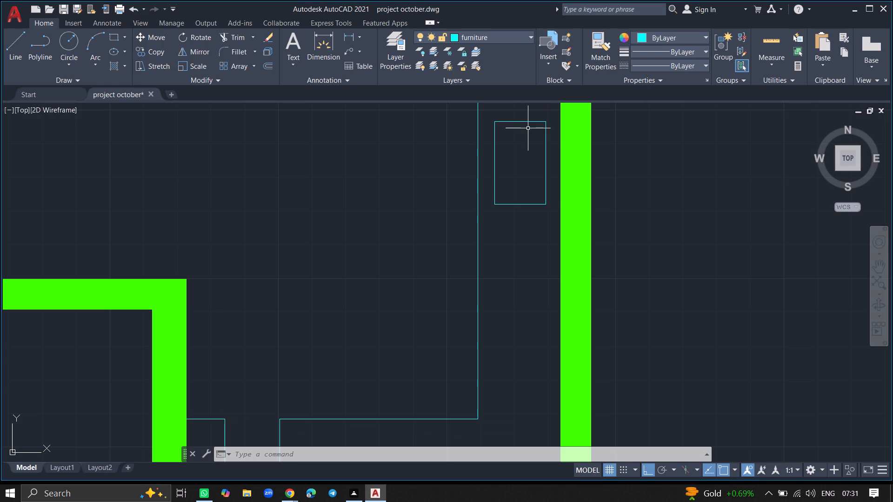
Draw a circle of about 2" radius inside the rectangle, near the middle of its top edge.
{"action": "key", "text": "c"}
{"action": "key", "text": "Return"}
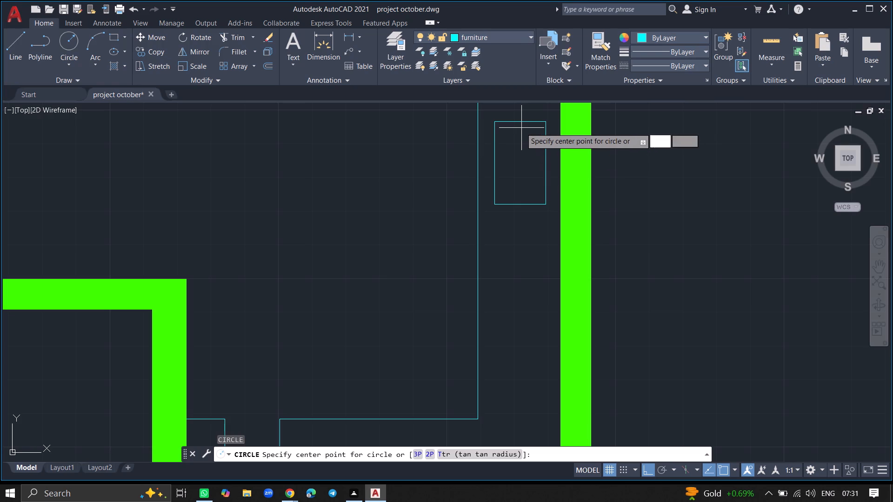
{"action": "left_click", "coordinate": [515, 133]}
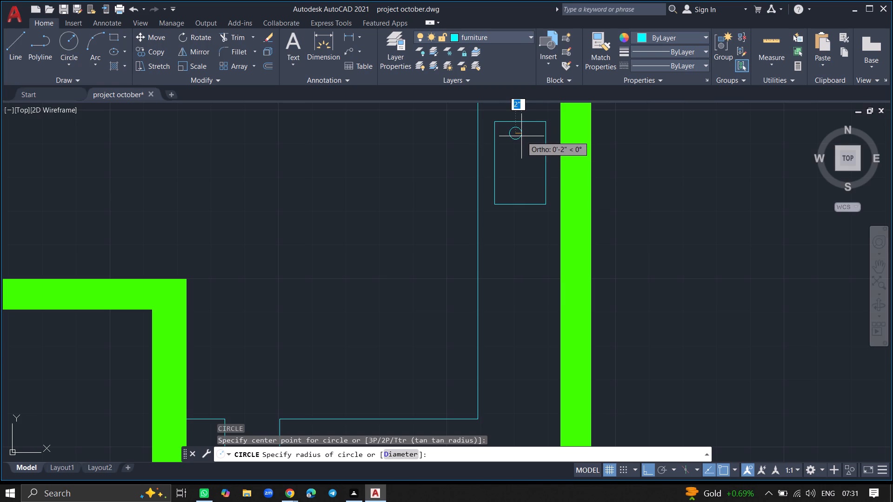
{"action": "left_click", "coordinate": [522, 137]}
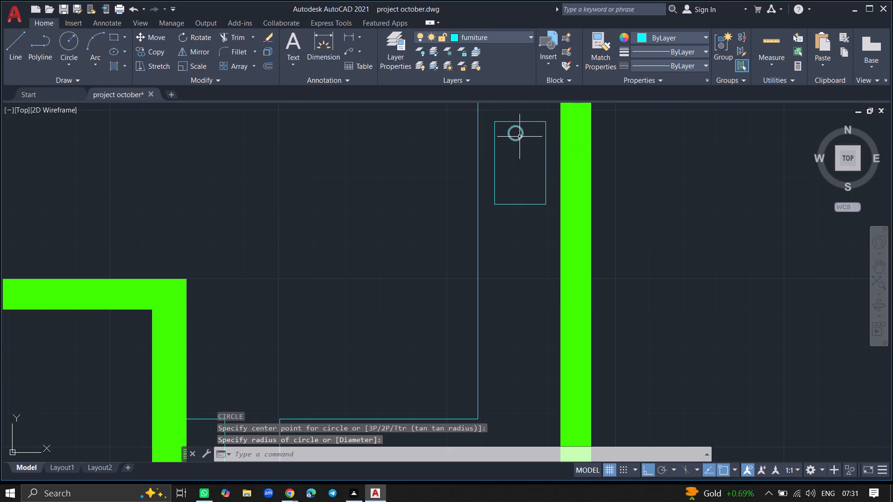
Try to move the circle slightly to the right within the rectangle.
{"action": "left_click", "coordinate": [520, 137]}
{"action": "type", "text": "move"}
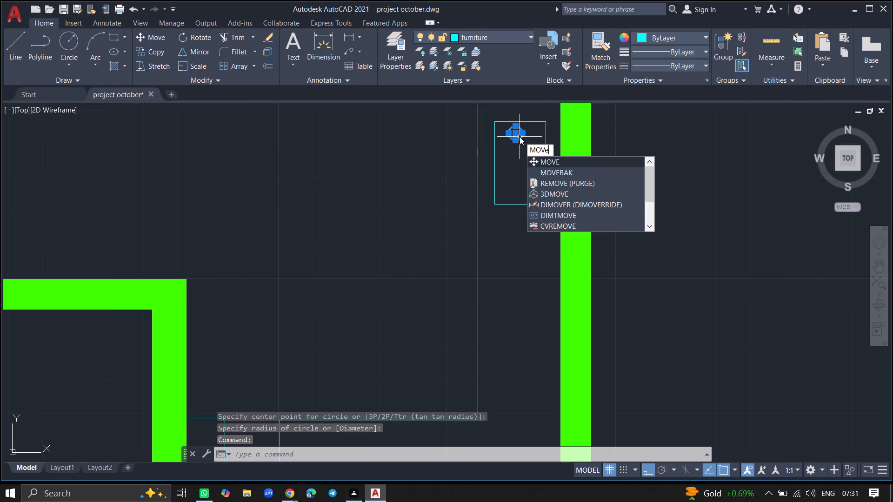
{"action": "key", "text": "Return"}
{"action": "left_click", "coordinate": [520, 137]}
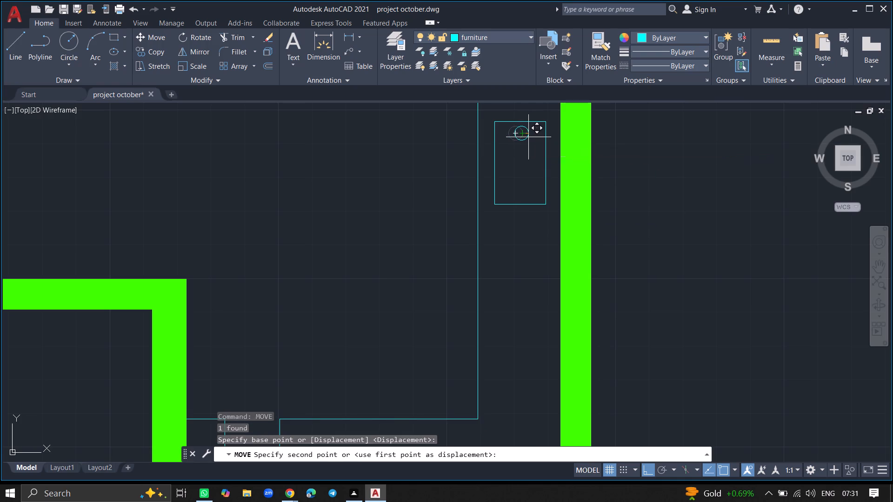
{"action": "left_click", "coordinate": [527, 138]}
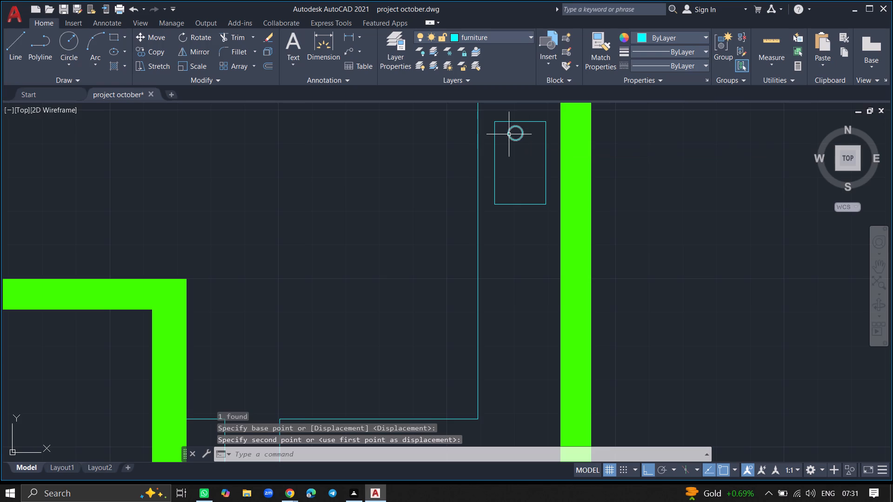
Move the circle about 1" to the right so it sits near the rectangle's vertical centreline.
{"action": "scroll", "coordinate": [509, 134], "scroll_direction": "up", "scroll_amount": 2, "text": "ctrl"}
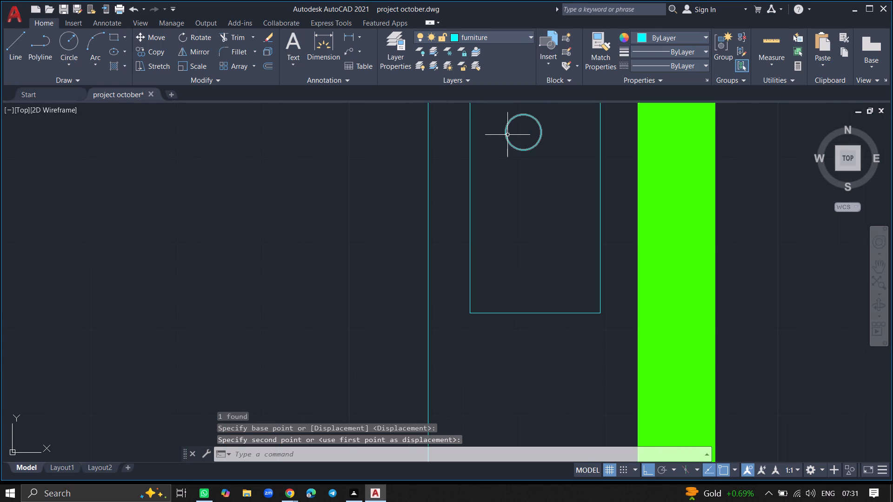
{"action": "left_click", "coordinate": [506, 135]}
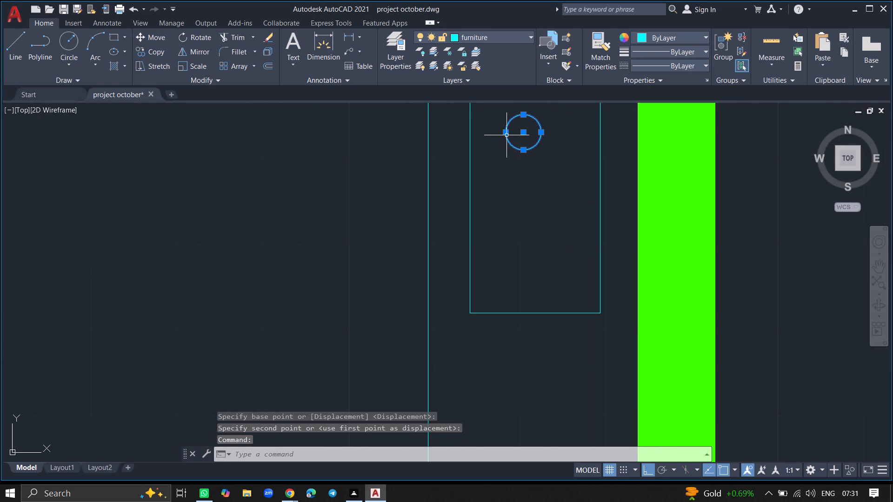
{"action": "type", "text": "move"}
{"action": "key", "text": "Return"}
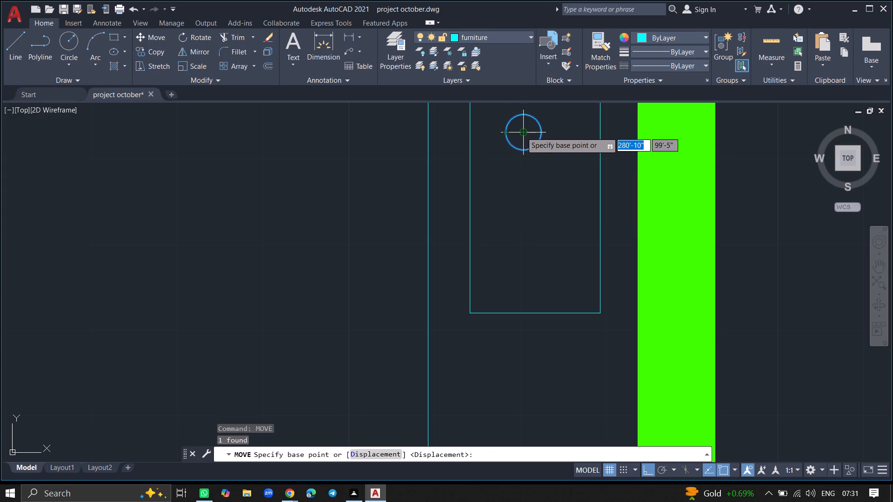
{"action": "left_click", "coordinate": [521, 132]}
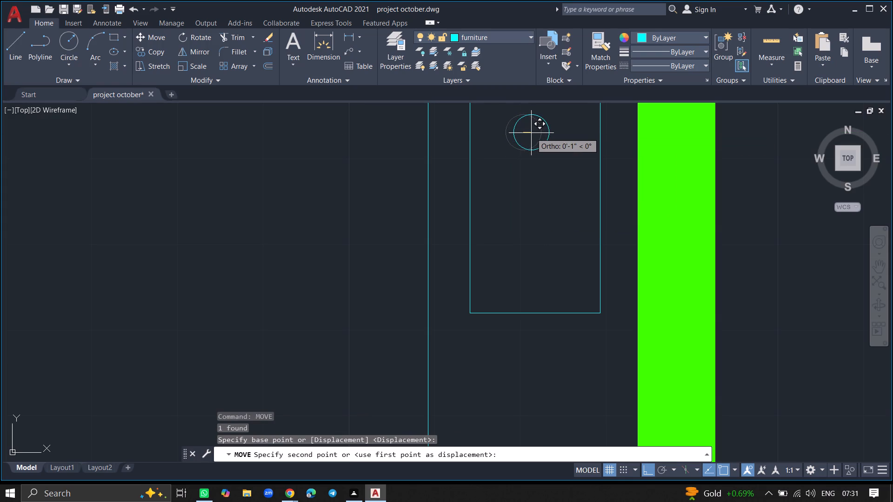
{"action": "left_click", "coordinate": [531, 133]}
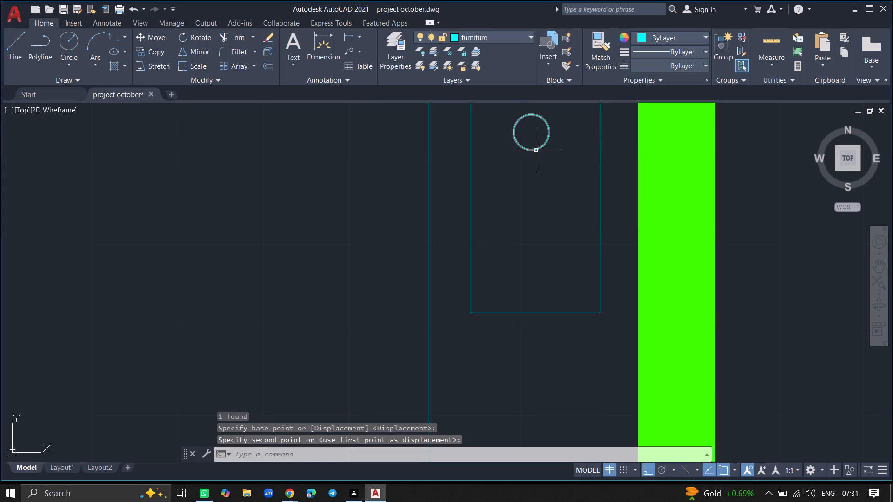
Copy the burner circle about 1'-4" straight down, near the bottom of the stove rectangle.
{"action": "left_click", "coordinate": [536, 151]}
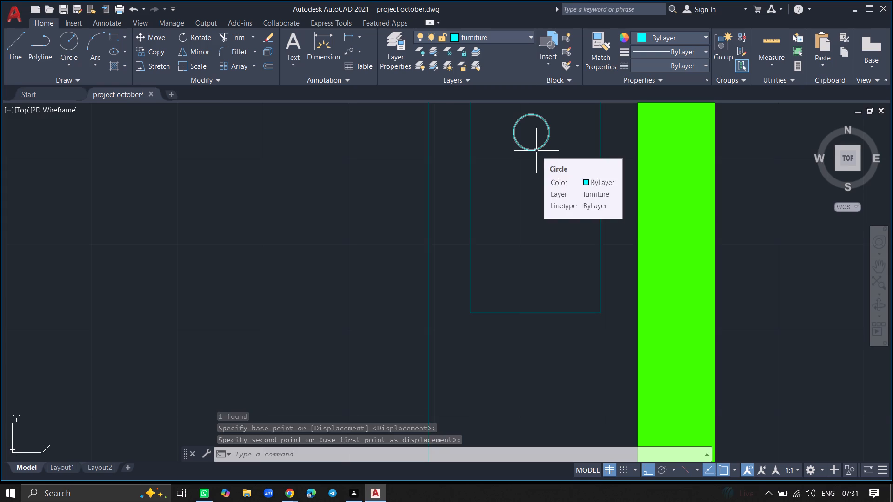
{"action": "key", "text": "c"}
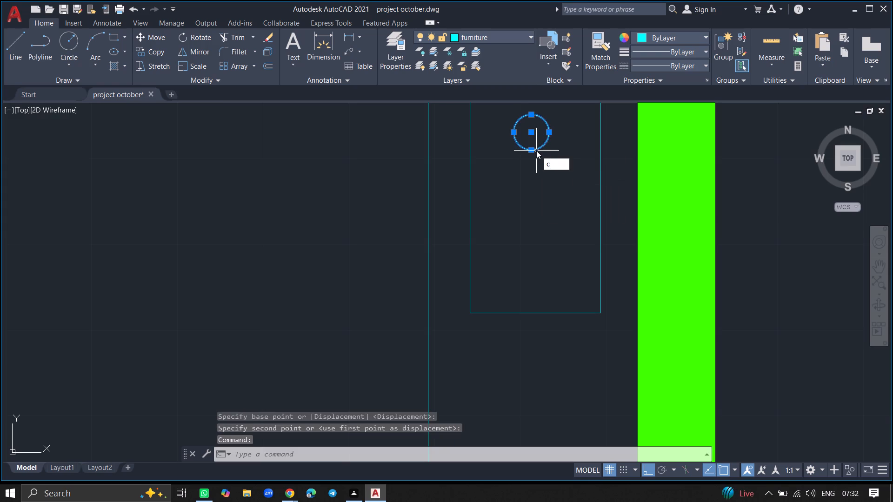
{"action": "type", "text": "opy"}
{"action": "key", "text": "Return"}
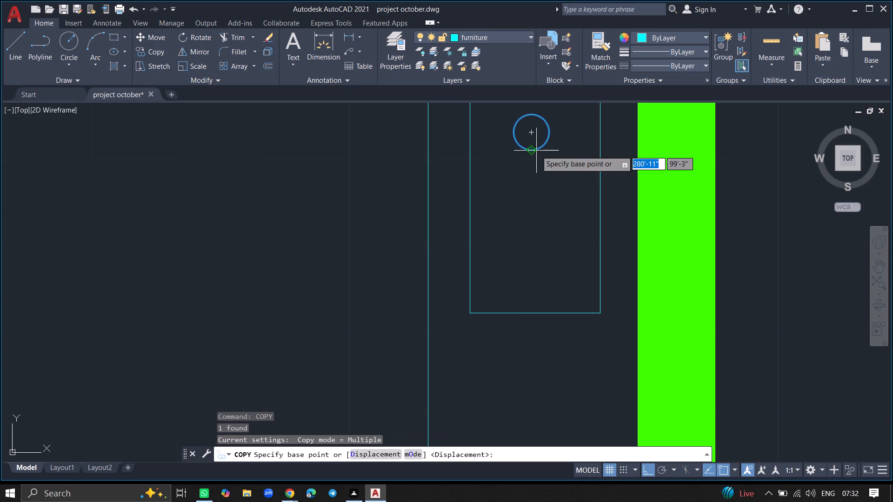
{"action": "left_click", "coordinate": [531, 133]}
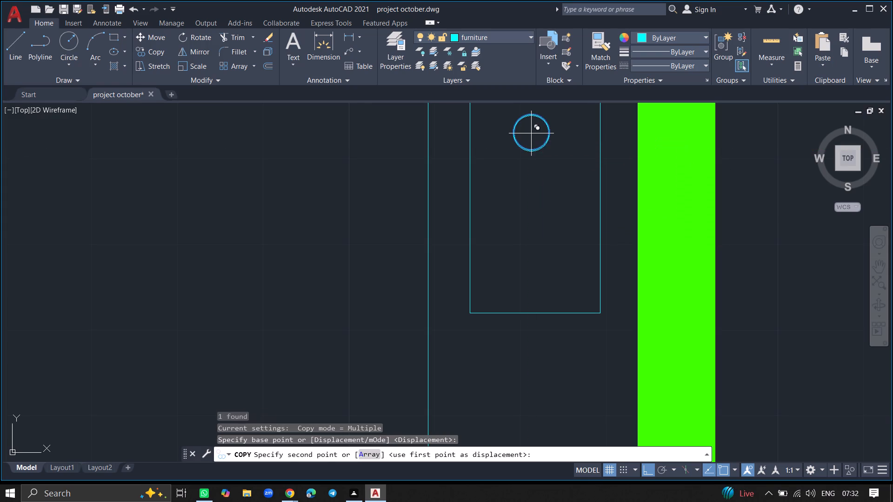
{"action": "left_click", "coordinate": [556, 266]}
{"action": "key", "text": "Return"}
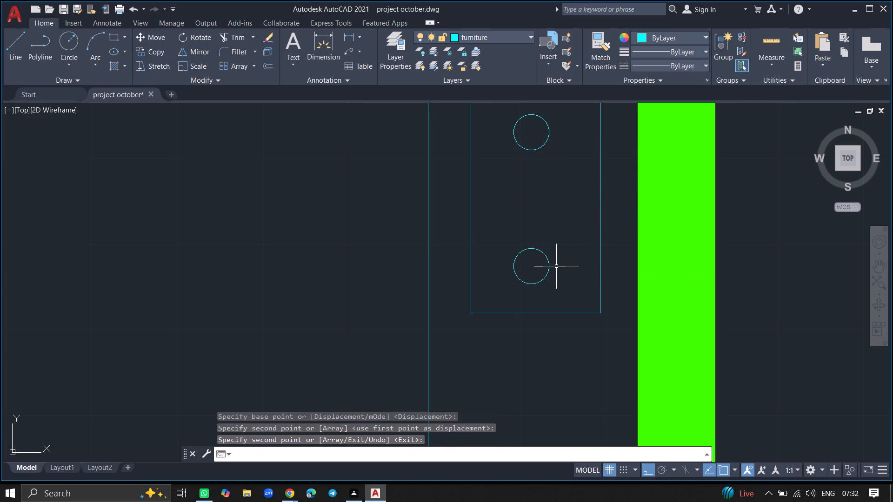
Draw vertical and horizontal diameter lines across the upper burner circle to form a cross.
{"action": "key", "text": "l"}
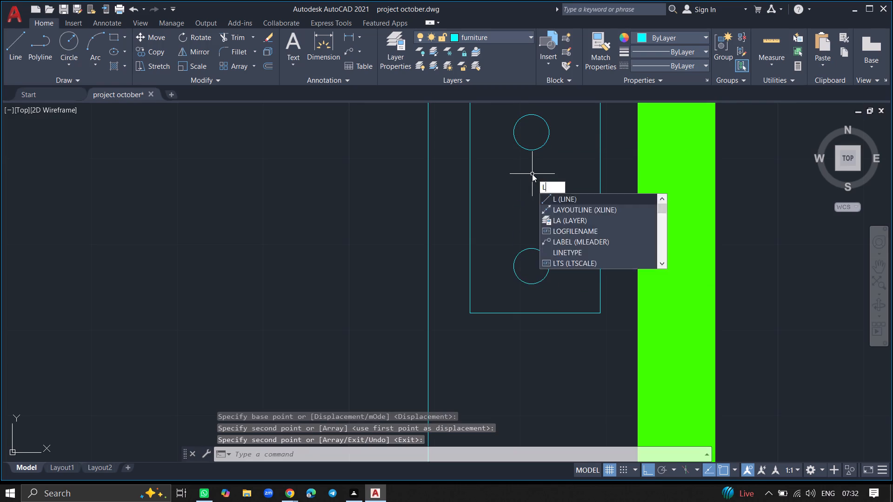
{"action": "key", "text": "Return"}
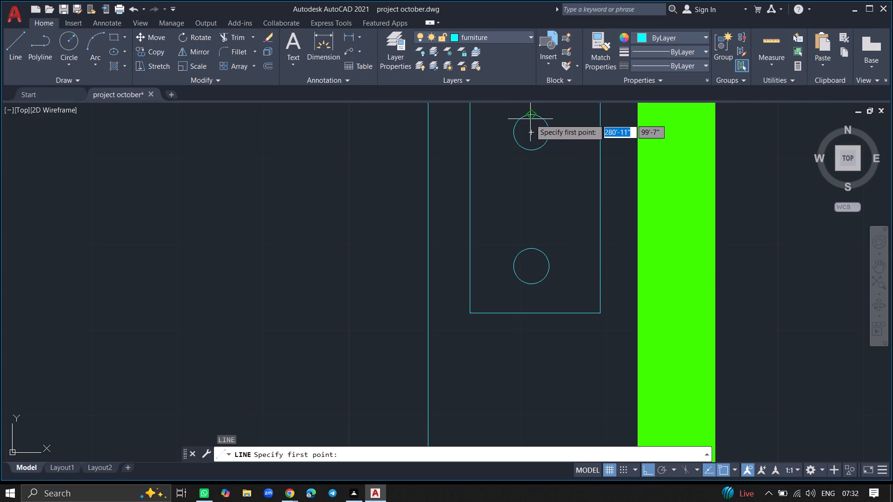
{"action": "left_click", "coordinate": [530, 116]}
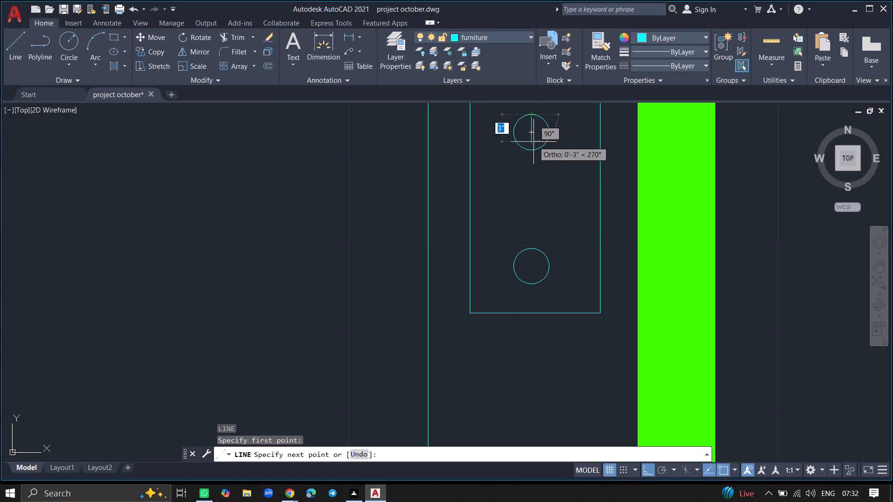
{"action": "left_click", "coordinate": [532, 148]}
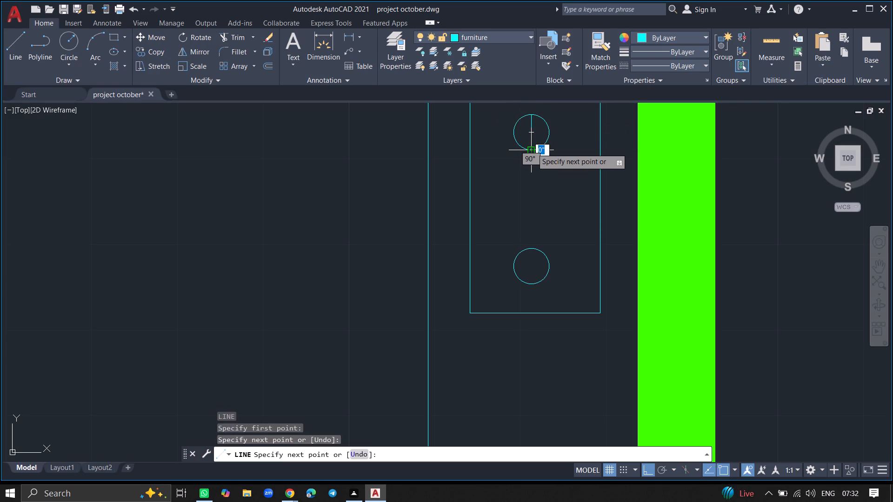
{"action": "key", "text": "Return"}
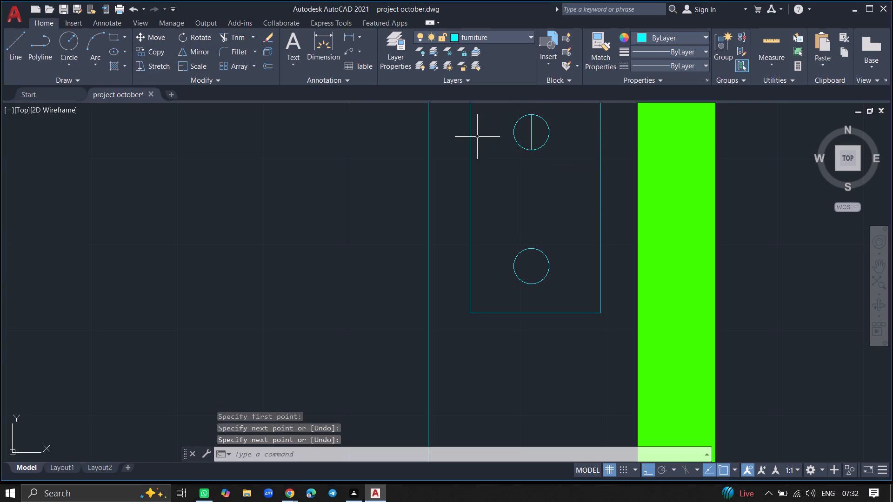
{"action": "key", "text": "l"}
{"action": "key", "text": "Return"}
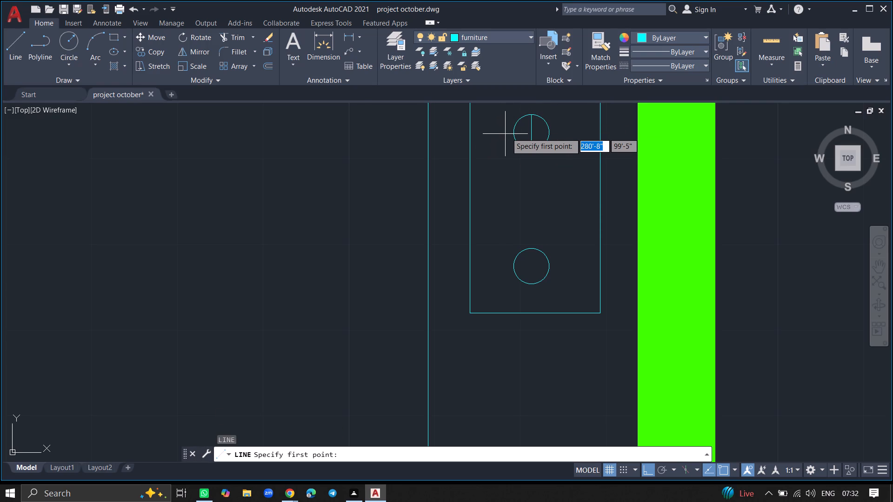
{"action": "left_click", "coordinate": [514, 132]}
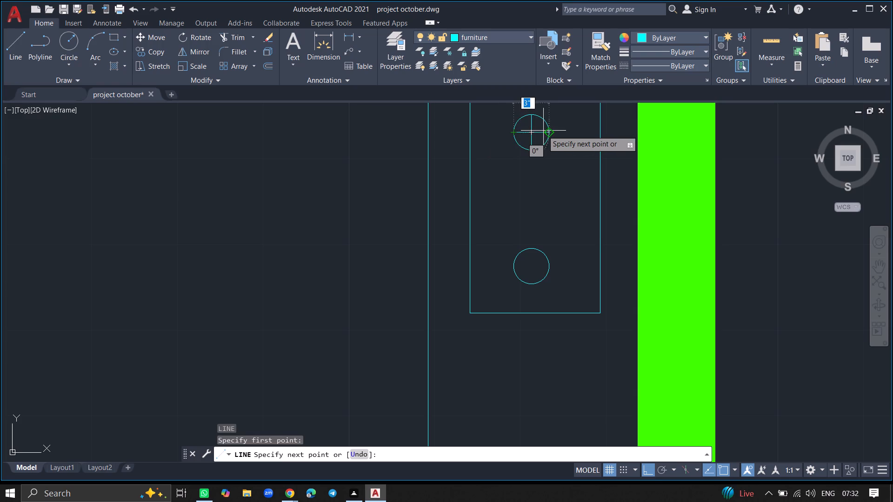
{"action": "left_click", "coordinate": [547, 130]}
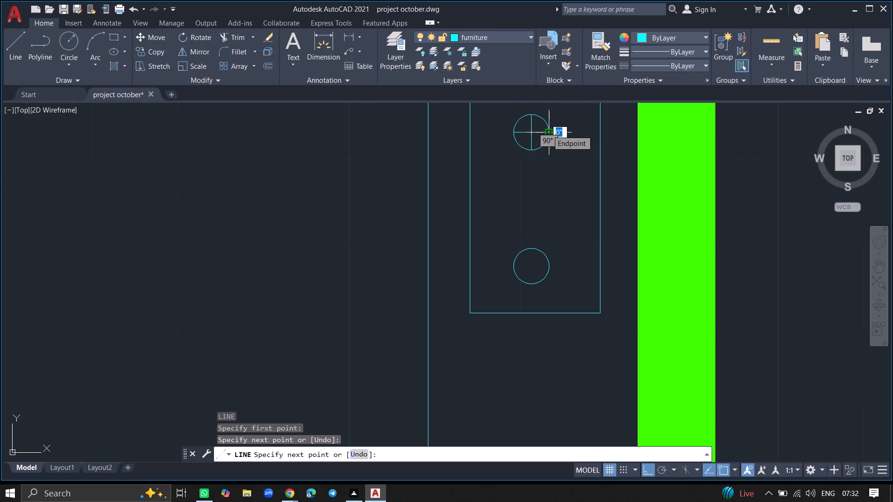
{"action": "key", "text": "Return"}
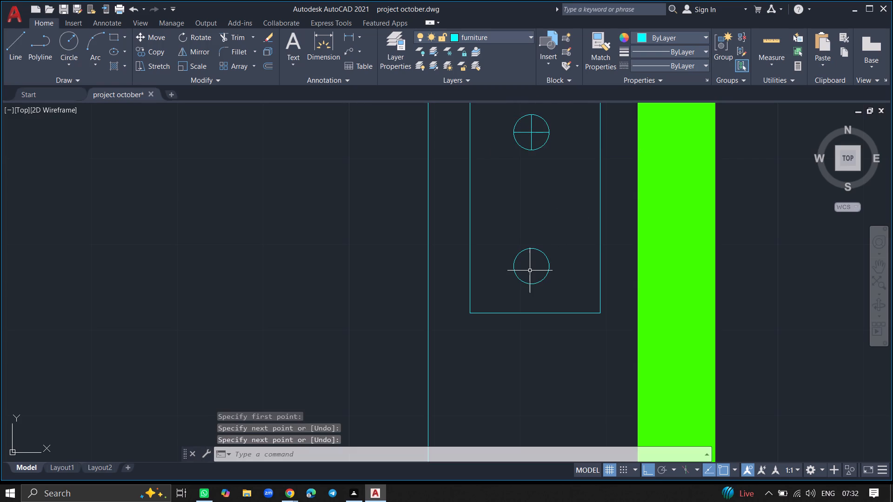
Draw vertical and horizontal diameter lines across the lower burner circle to form a matching cross.
{"action": "key", "text": "l"}
{"action": "key", "text": "Return"}
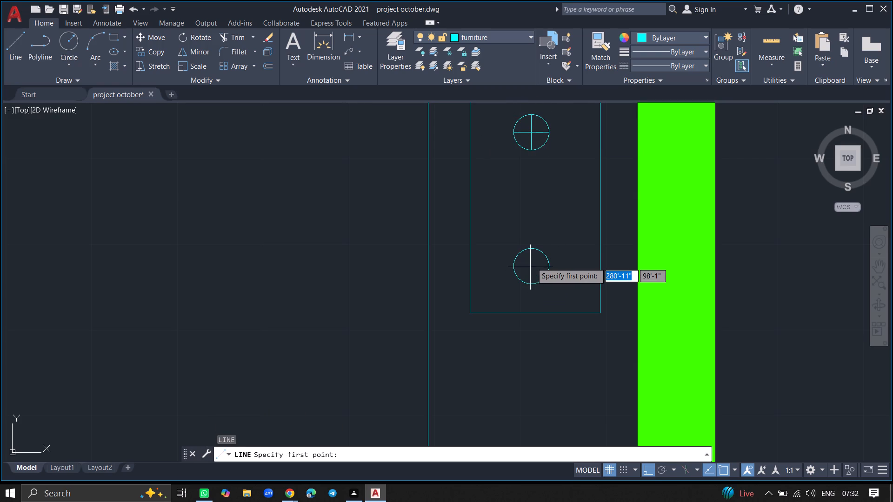
{"action": "left_click_drag", "start_coordinate": [530, 249], "coordinate": [533, 277]}
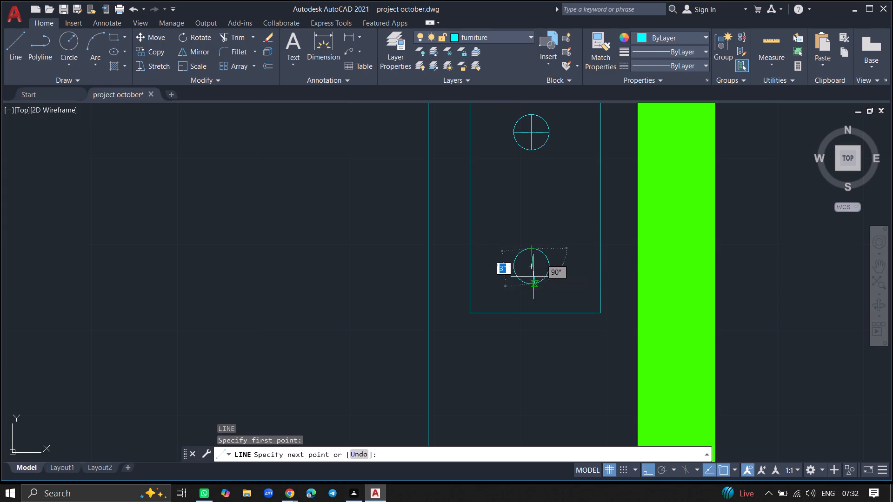
{"action": "left_click_drag", "start_coordinate": [533, 277], "coordinate": [532, 283]}
{"action": "left_click", "coordinate": [532, 283]}
{"action": "key", "text": "Return"}
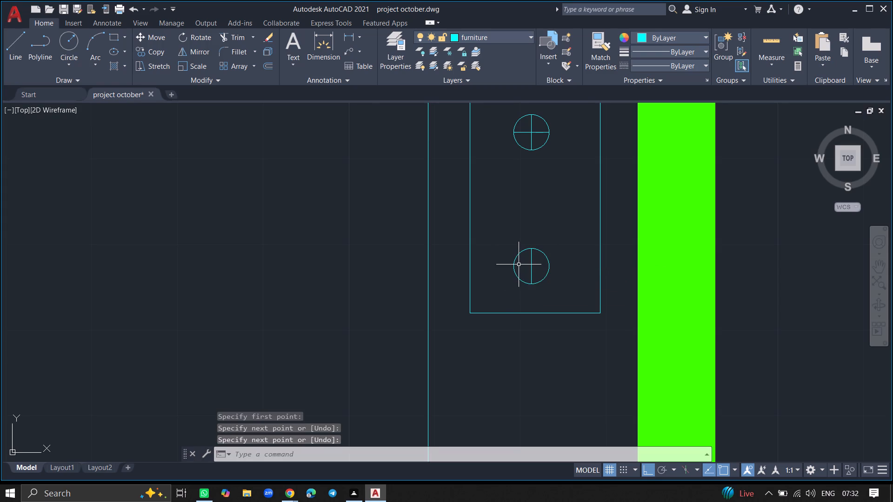
{"action": "key", "text": "l"}
{"action": "key", "text": "Return"}
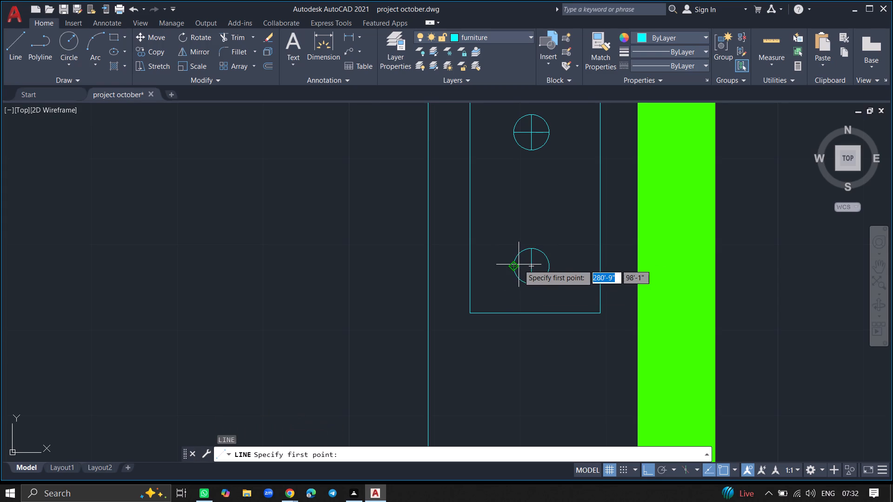
{"action": "scroll", "coordinate": [519, 264], "scroll_direction": "up", "scroll_amount": 1, "text": "ctrl"}
{"action": "left_click", "coordinate": [512, 269]}
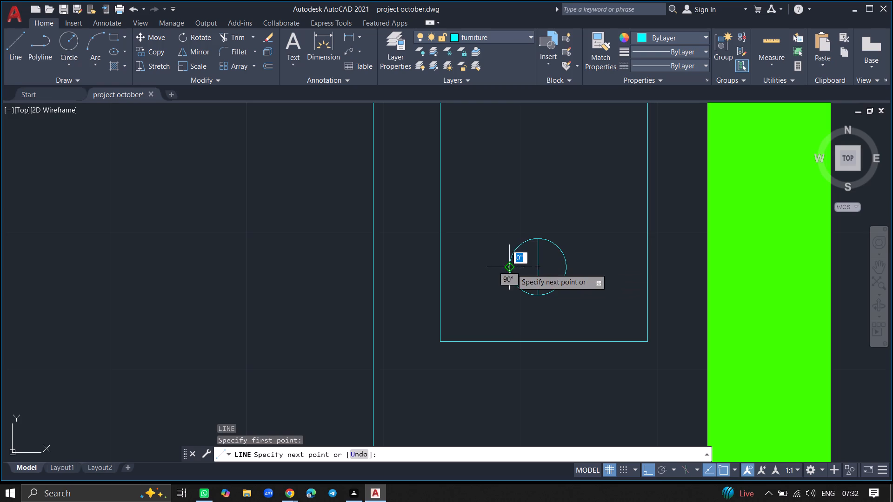
{"action": "left_click", "coordinate": [566, 268]}
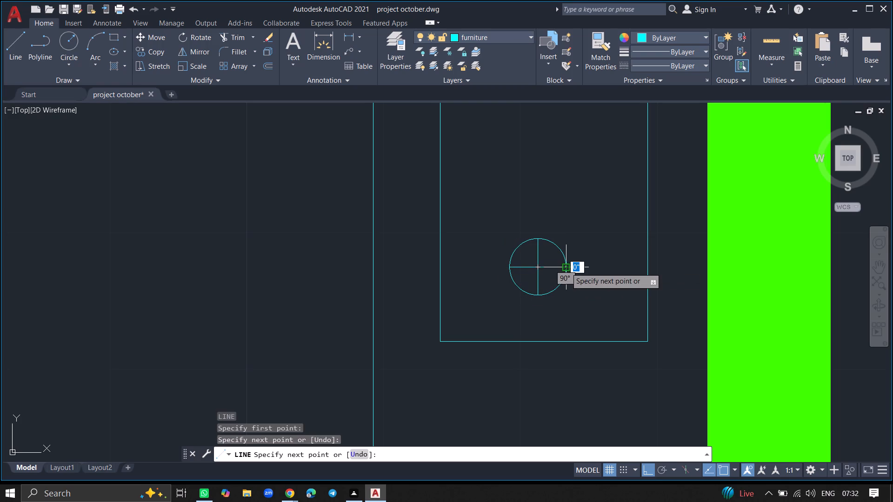
{"action": "key", "text": "Return"}
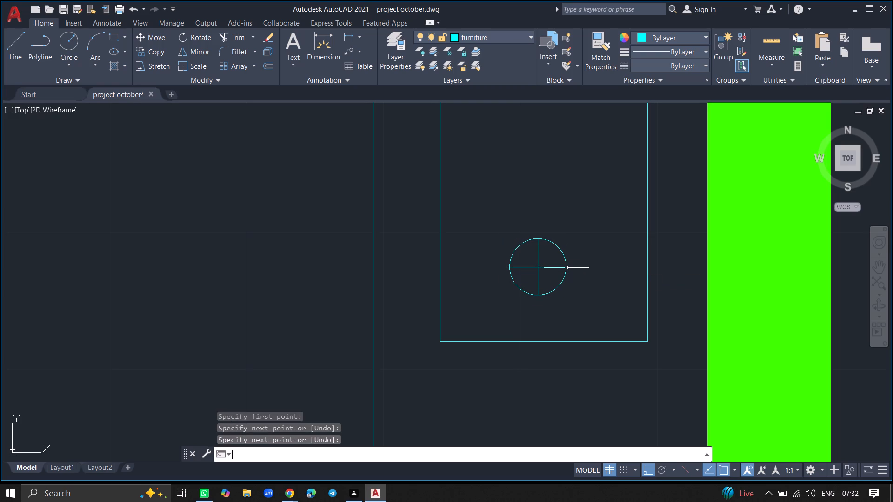
Draw a sink rectangle about 1'-8" wide by 1'-2" high on the lower kitchen counter, just right of the door opening.
{"action": "scroll", "coordinate": [567, 224], "scroll_direction": "down", "scroll_amount": 1, "text": "ctrl"}
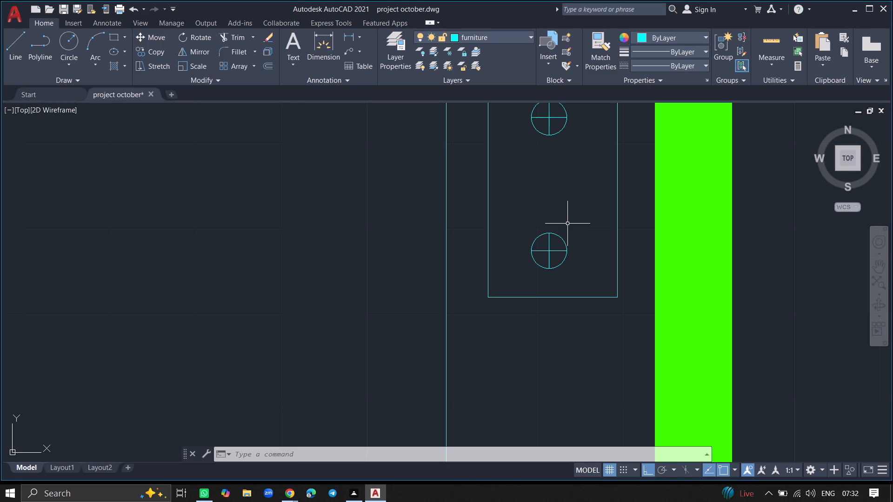
{"action": "scroll", "coordinate": [567, 224], "scroll_direction": "down", "scroll_amount": 5, "text": "ctrl"}
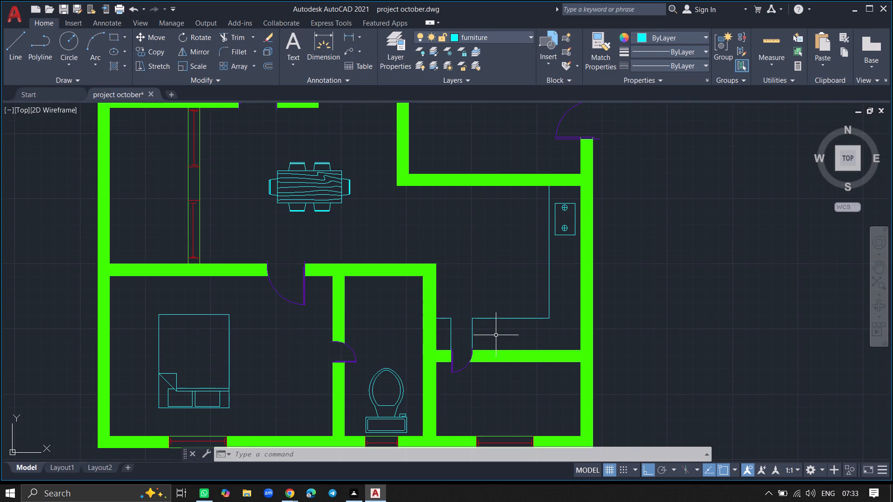
{"action": "scroll", "coordinate": [491, 346], "scroll_direction": "up", "scroll_amount": 4, "text": "ctrl"}
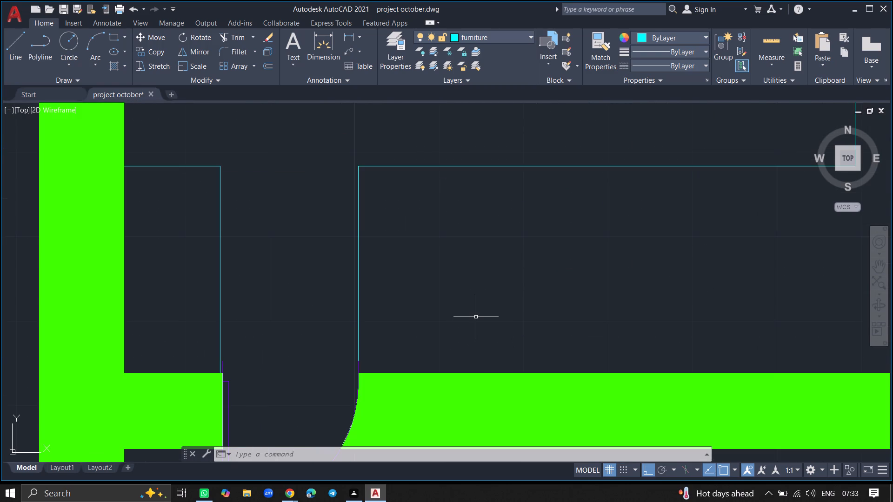
{"action": "type", "text": "rec"}
{"action": "key", "text": "Return"}
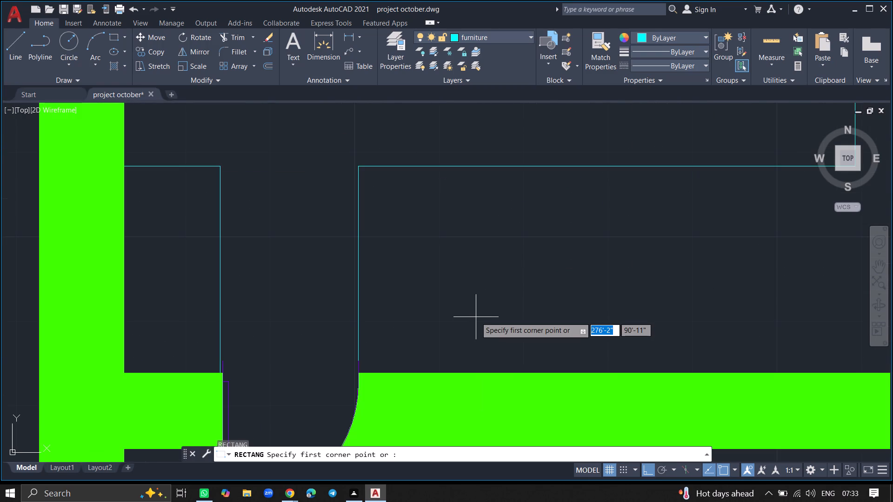
{"action": "scroll", "coordinate": [466, 285], "scroll_direction": "down", "scroll_amount": 2, "text": "ctrl"}
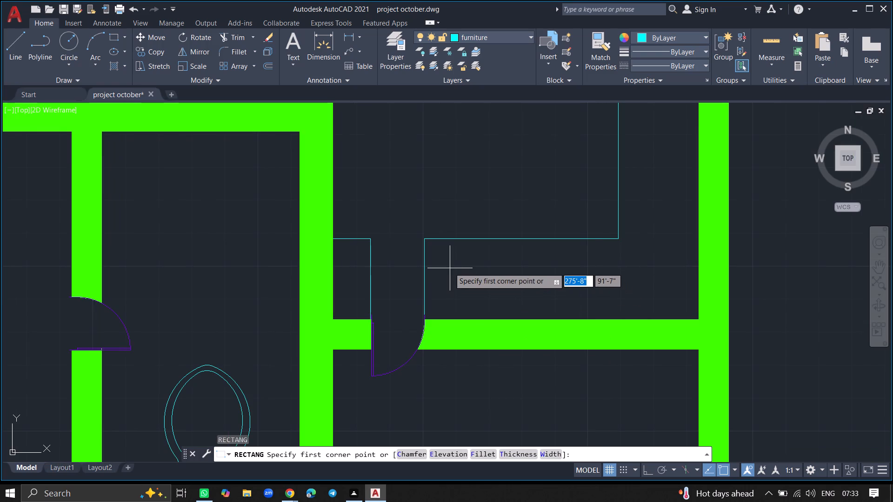
{"action": "left_click", "coordinate": [448, 252]}
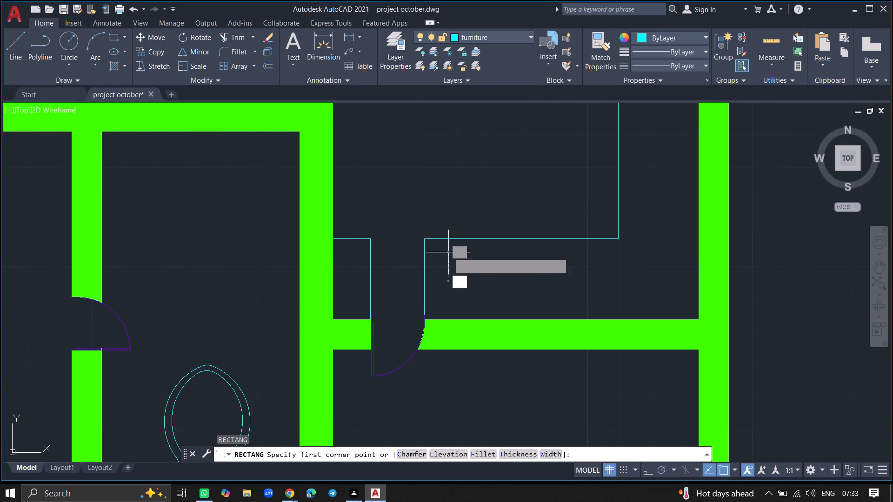
{"action": "left_click", "coordinate": [517, 297]}
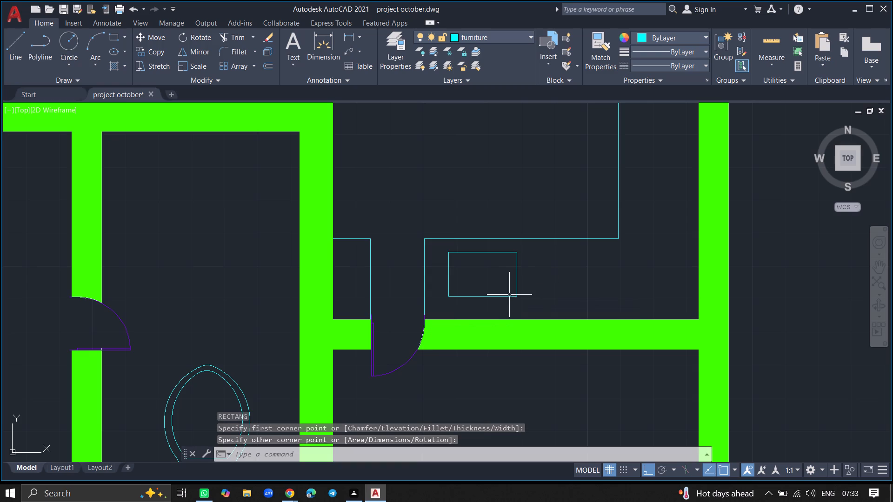
Offset the sink rectangle 2" outward to form its outer rim.
{"action": "scroll", "coordinate": [494, 276], "scroll_direction": "up", "scroll_amount": 2, "text": "ctrl"}
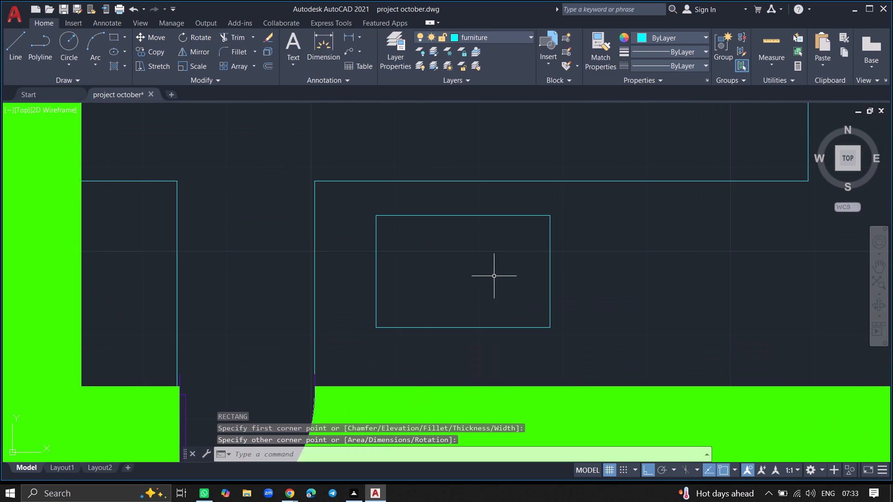
{"action": "key", "text": "o"}
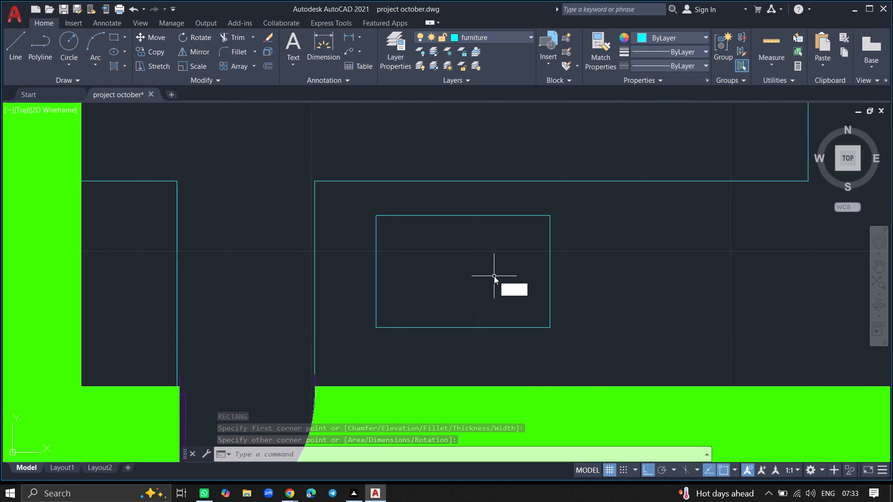
{"action": "type", "text": "ff"}
{"action": "type", "text": "set"}
{"action": "key", "text": "Return"}
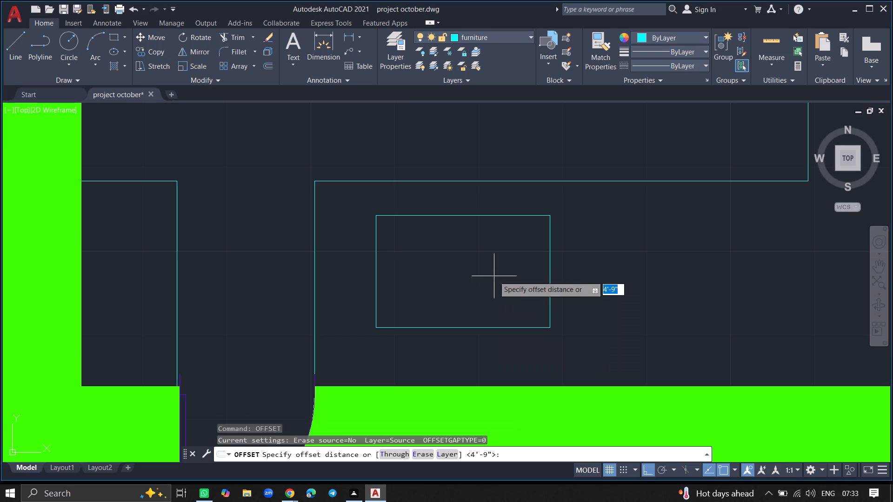
{"action": "key", "text": "2"}
{"action": "key", "text": "shift+quotedbl"}
{"action": "key", "text": "Return"}
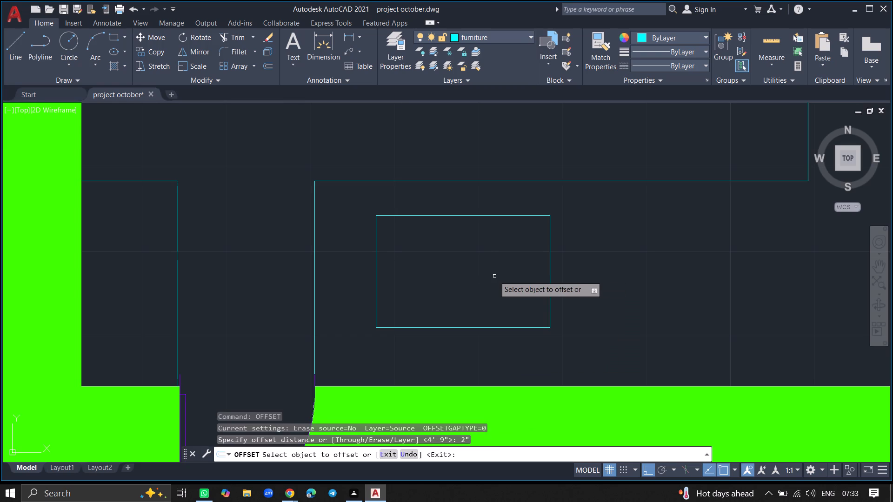
{"action": "left_click_drag", "start_coordinate": [549, 287], "coordinate": [568, 290]}
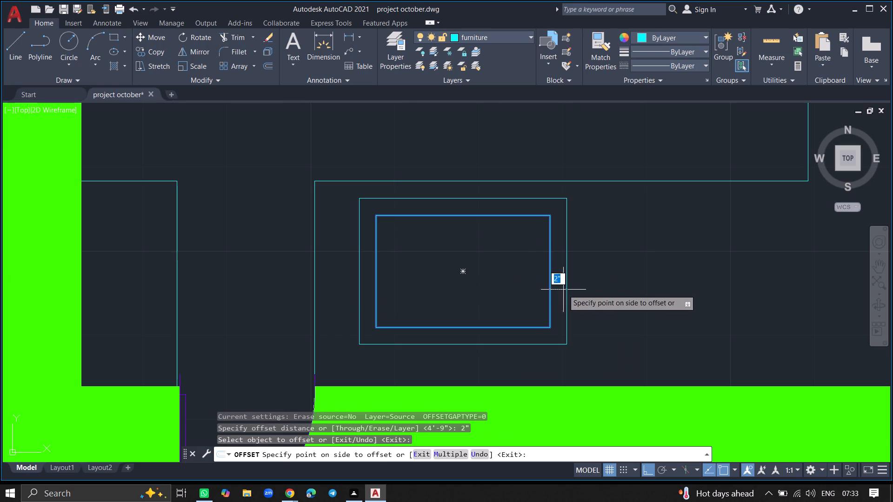
{"action": "left_click_drag", "start_coordinate": [568, 290], "coordinate": [570, 290]}
{"action": "left_click", "coordinate": [570, 290]}
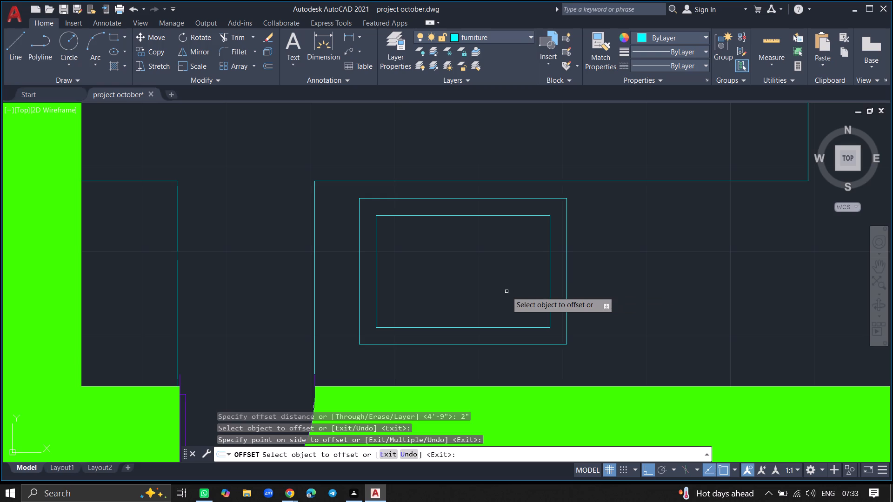
Draw a vertical divider line from the midpoint of the inner sink rectangle's upper edge to its lower edge.
{"action": "key", "text": "Return"}
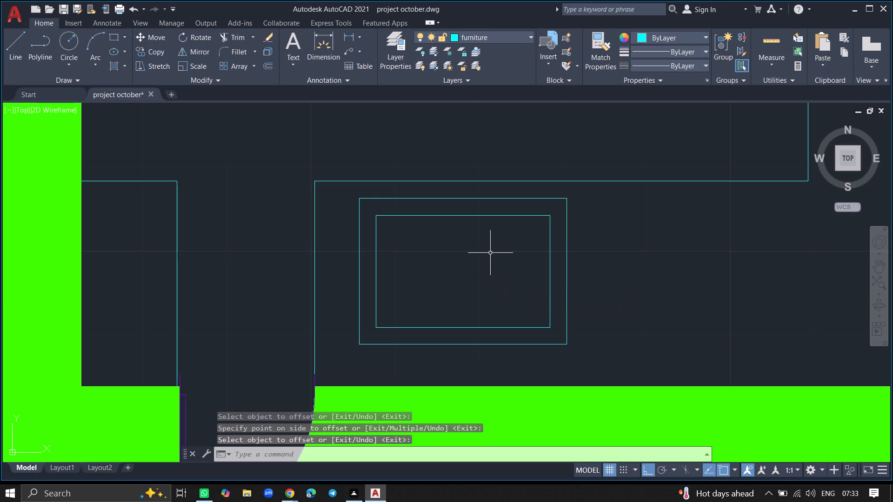
{"action": "key", "text": "l"}
{"action": "key", "text": "Return"}
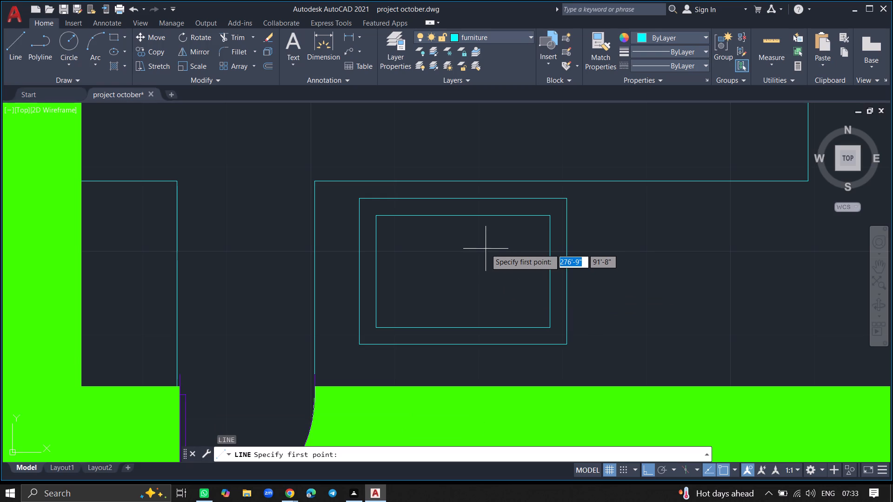
{"action": "left_click_drag", "start_coordinate": [461, 212], "coordinate": [469, 283]}
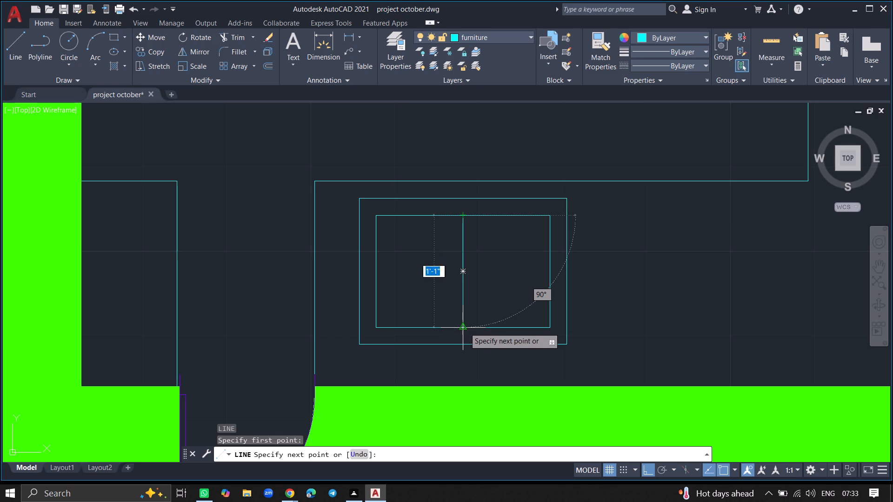
{"action": "left_click", "coordinate": [465, 328]}
{"action": "key", "text": "Return"}
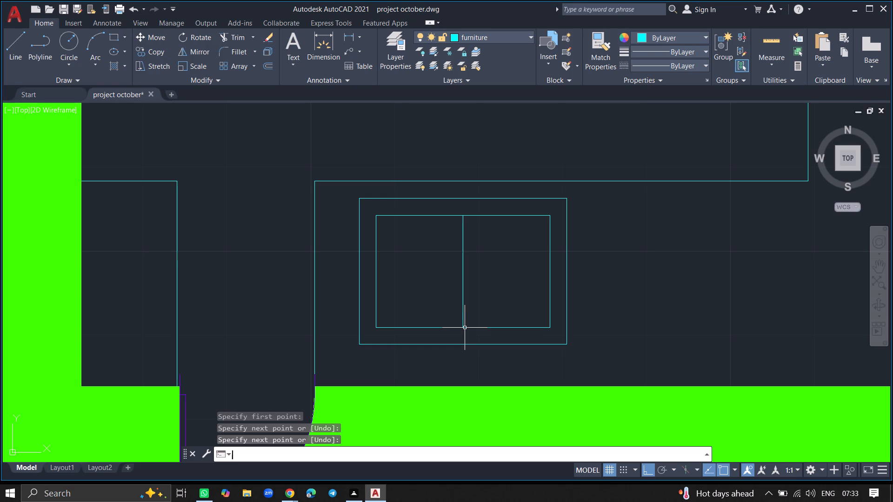
Draw a 10" line along the inner sink rectangle's upper edge, from the divider to the right corner.
{"action": "key", "text": "l"}
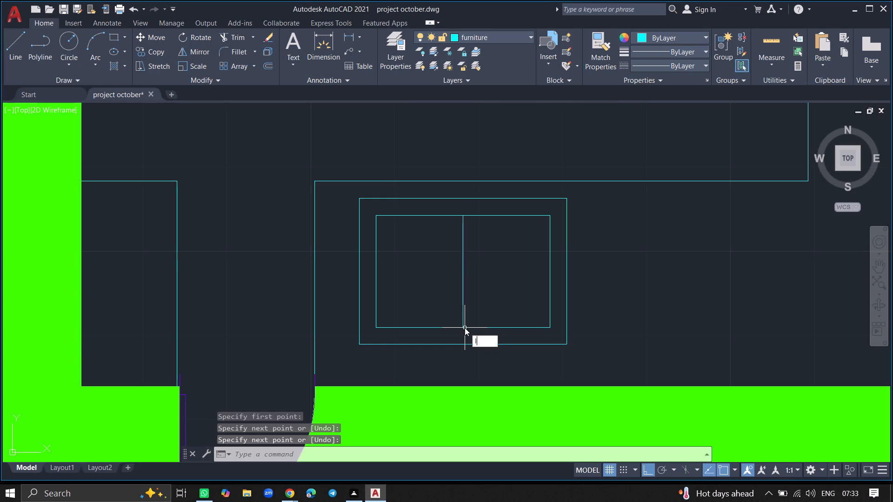
{"action": "key", "text": "Return"}
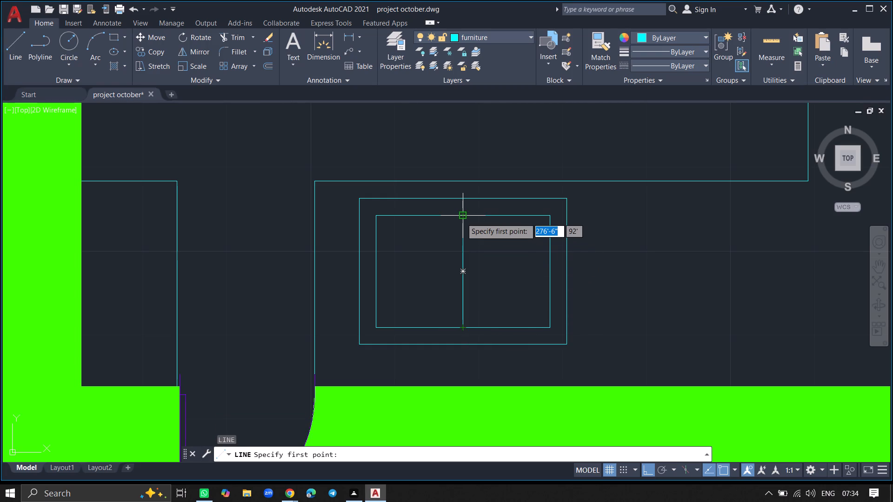
{"action": "left_click", "coordinate": [461, 217]}
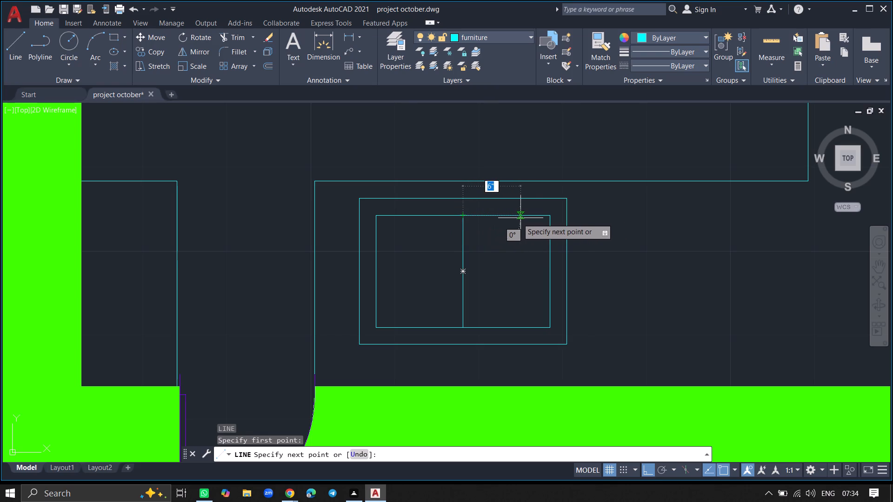
{"action": "left_click", "coordinate": [547, 218]}
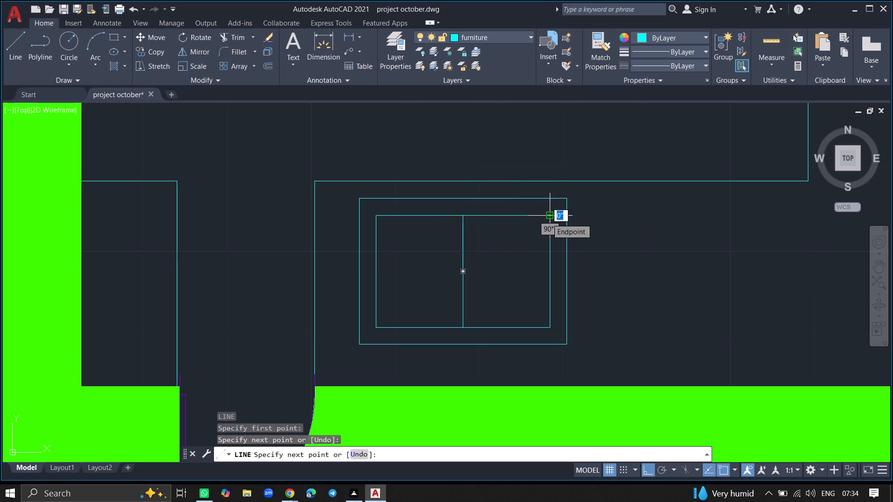
{"action": "key", "text": "Return"}
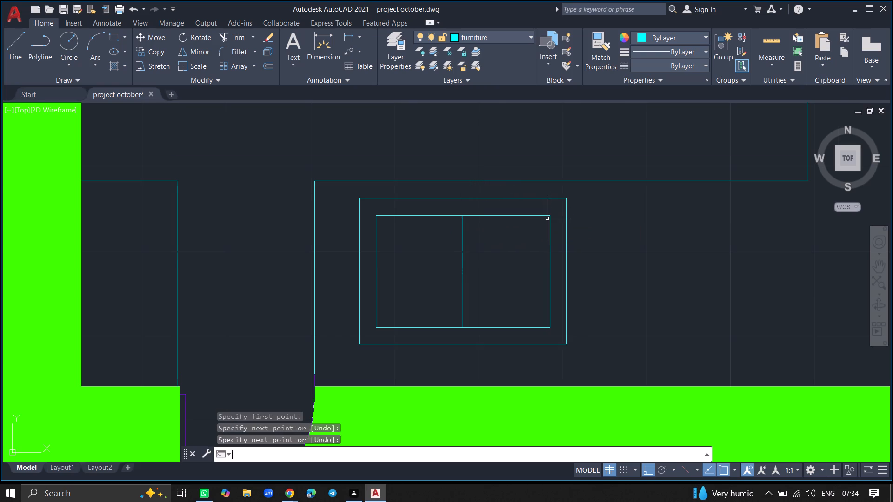
Offset the 10" line successively downward at 1" spacing to make the first four drainboard lines in the sink's right half.
{"action": "scroll", "coordinate": [547, 218], "scroll_direction": "up", "scroll_amount": 3, "text": "ctrl"}
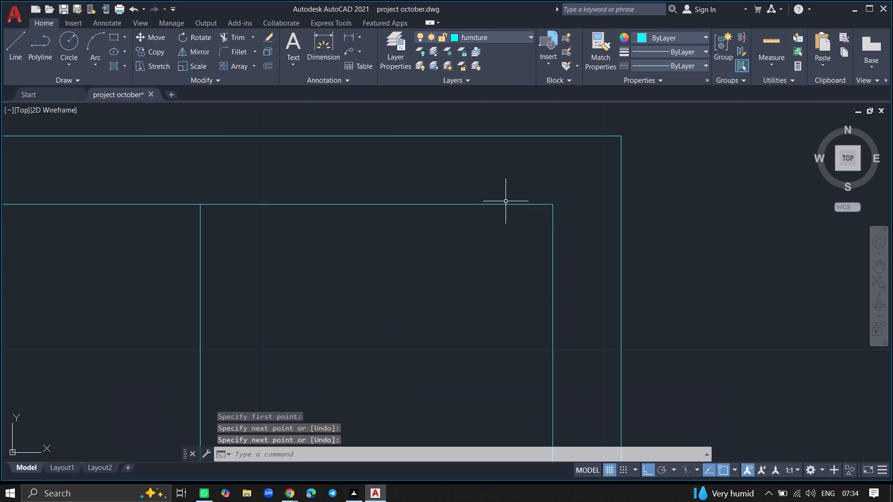
{"action": "left_click", "coordinate": [507, 204]}
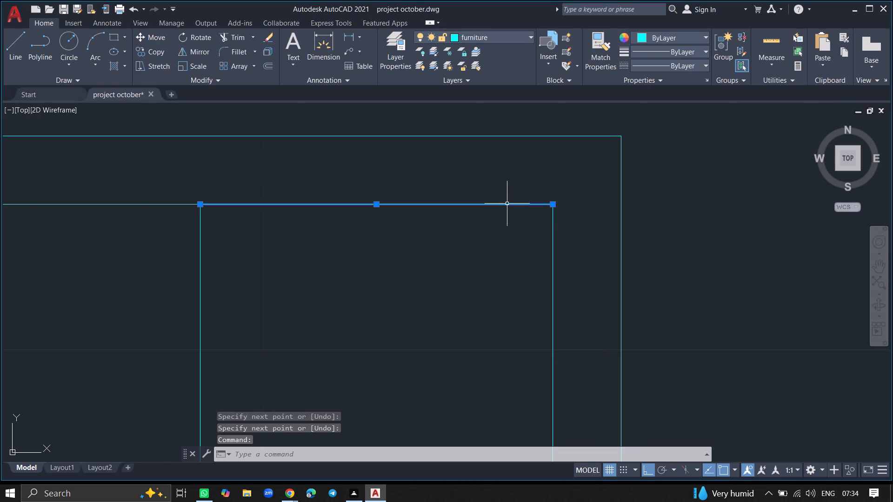
{"action": "key", "text": "o"}
{"action": "type", "text": "ffset"}
{"action": "key", "text": "Return"}
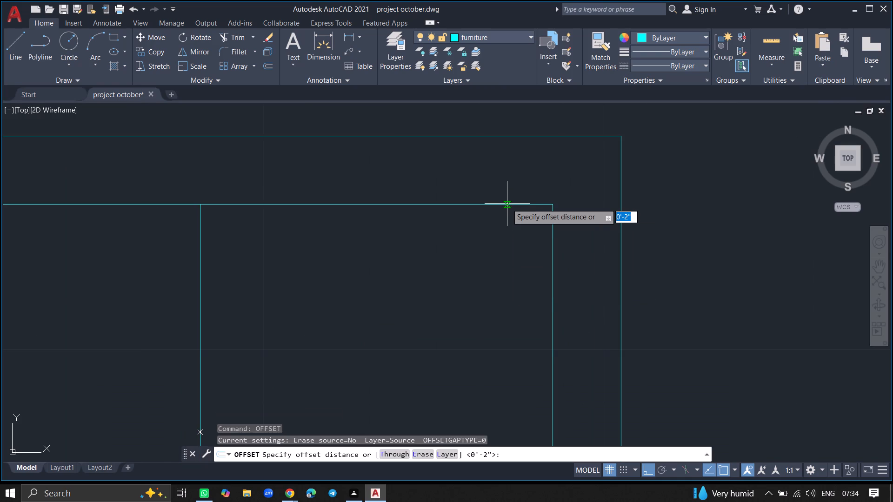
{"action": "key", "text": "1"}
{"action": "key", "text": "shift+quotedbl"}
{"action": "key", "text": "Return"}
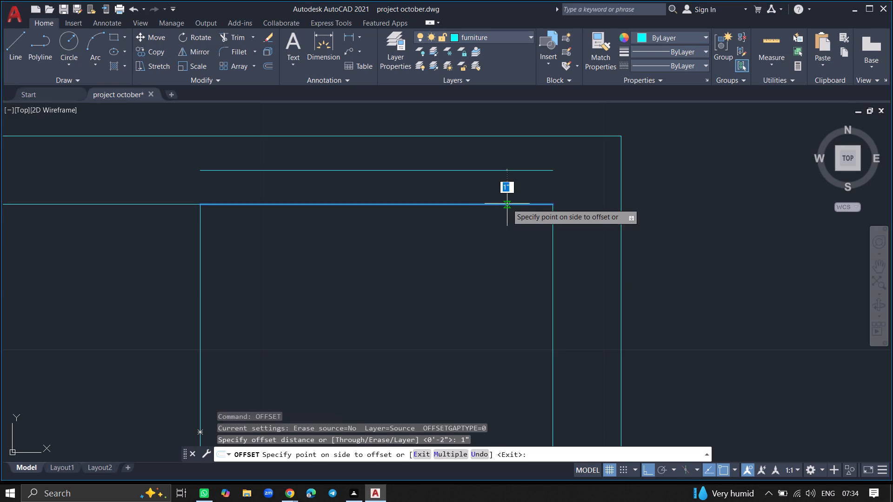
{"action": "left_click", "coordinate": [499, 245]}
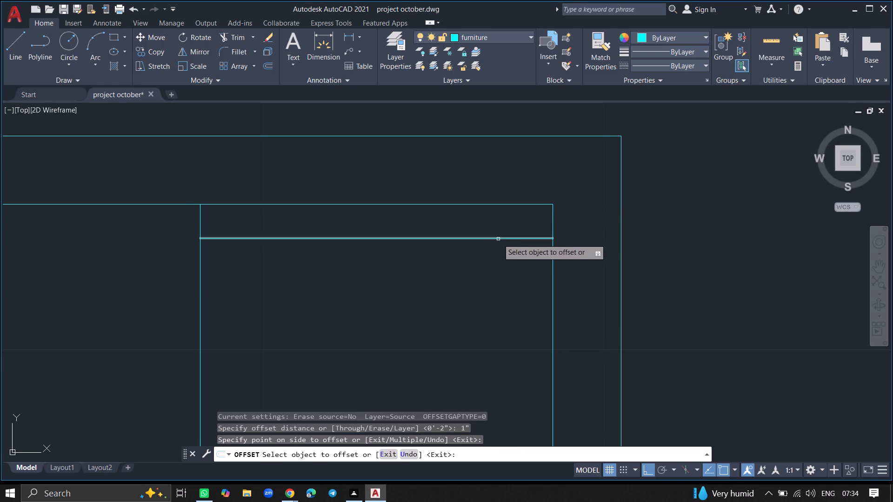
{"action": "left_click_drag", "start_coordinate": [498, 239], "coordinate": [495, 258]}
{"action": "left_click", "coordinate": [495, 258]}
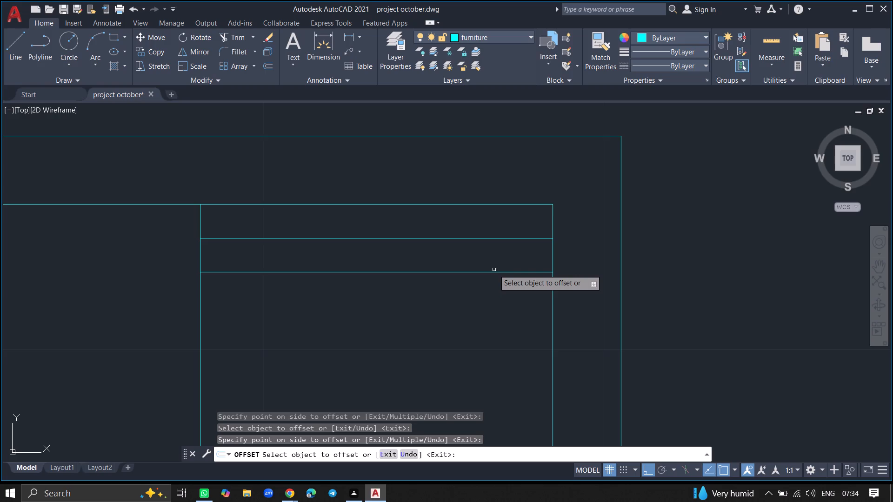
{"action": "left_click", "coordinate": [494, 272]}
{"action": "left_click", "coordinate": [500, 330]}
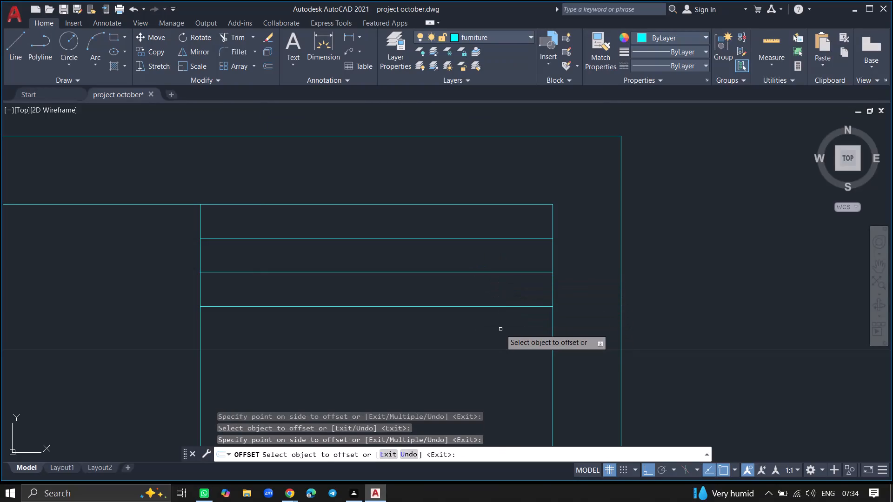
{"action": "left_click_drag", "start_coordinate": [501, 306], "coordinate": [501, 353]}
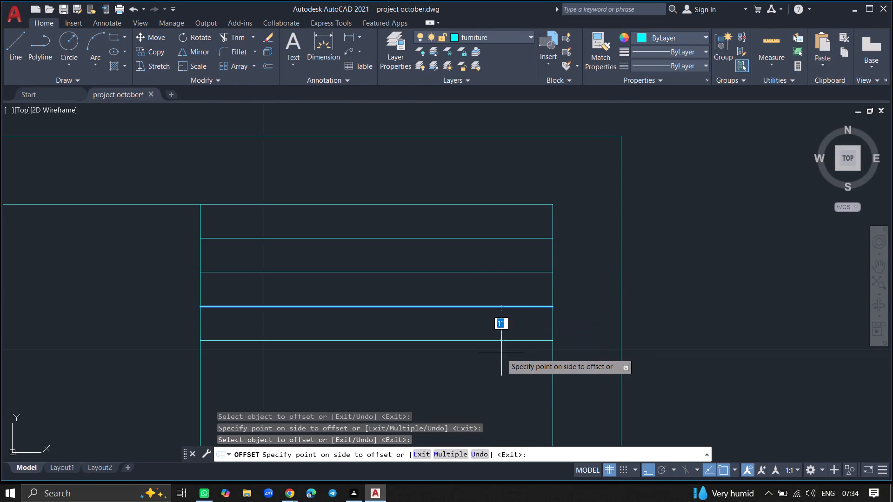
{"action": "left_click", "coordinate": [501, 353]}
Continue the 1" offsets downward from the lowest drainboard line to add four more lines.
{"action": "scroll", "coordinate": [501, 353], "scroll_direction": "down", "scroll_amount": 3, "text": "ctrl"}
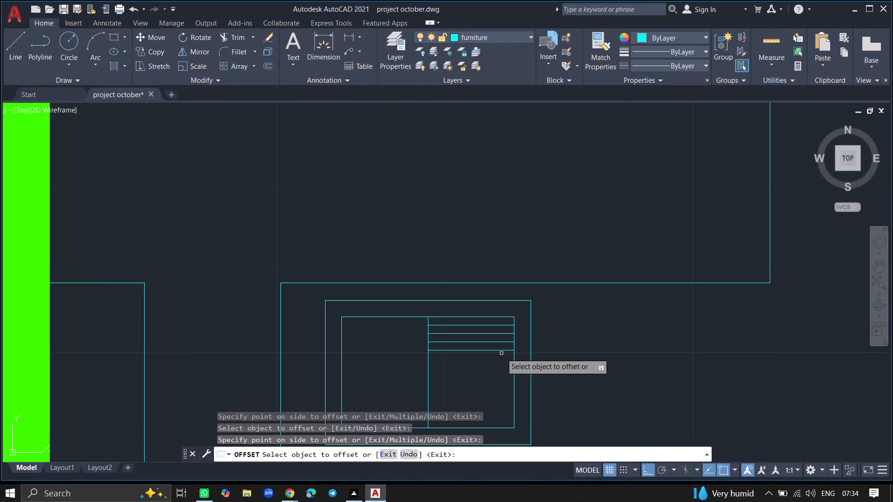
{"action": "left_click", "coordinate": [499, 350]}
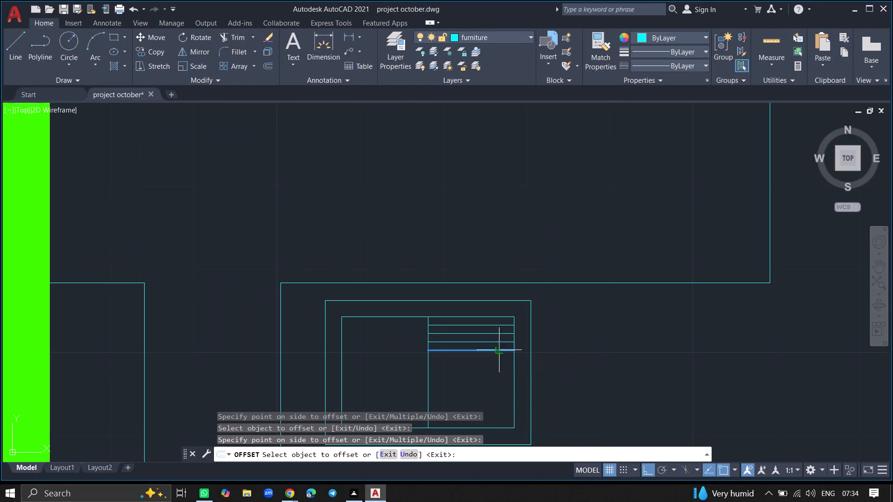
{"action": "left_click", "coordinate": [505, 385]}
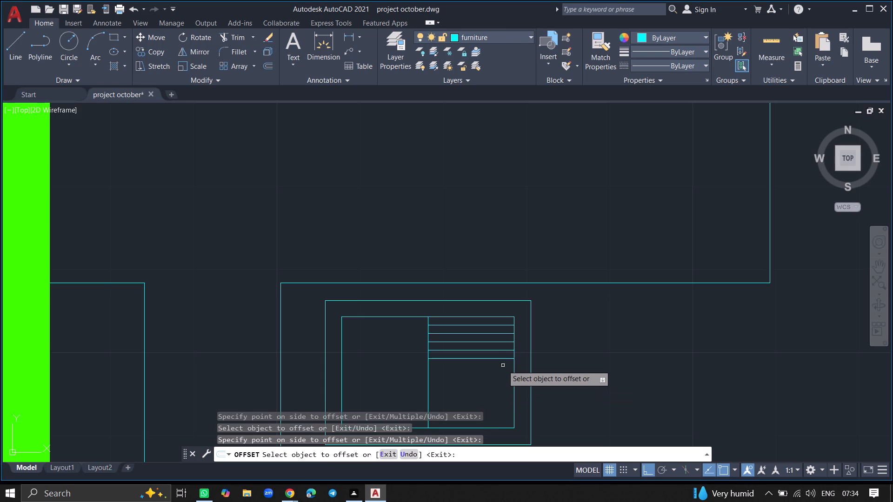
{"action": "left_click_drag", "start_coordinate": [501, 358], "coordinate": [502, 379]}
{"action": "left_click", "coordinate": [502, 379]}
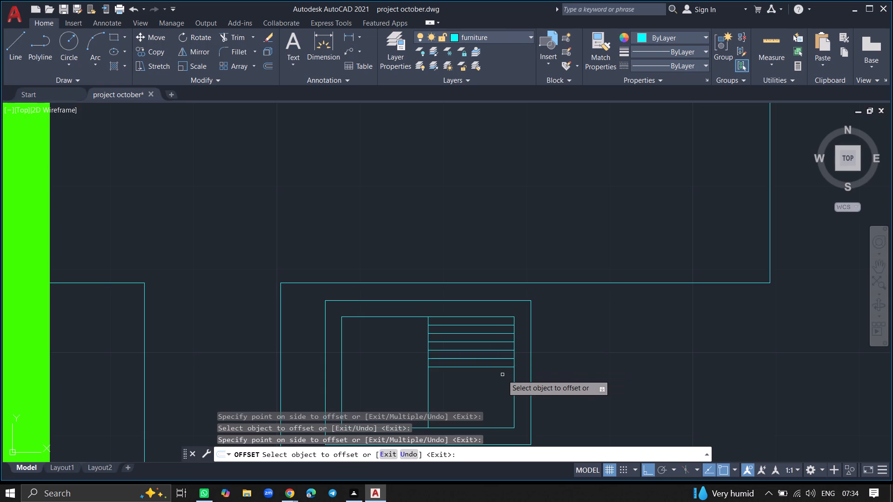
{"action": "left_click_drag", "start_coordinate": [502, 366], "coordinate": [504, 396]}
{"action": "left_click", "coordinate": [504, 396]}
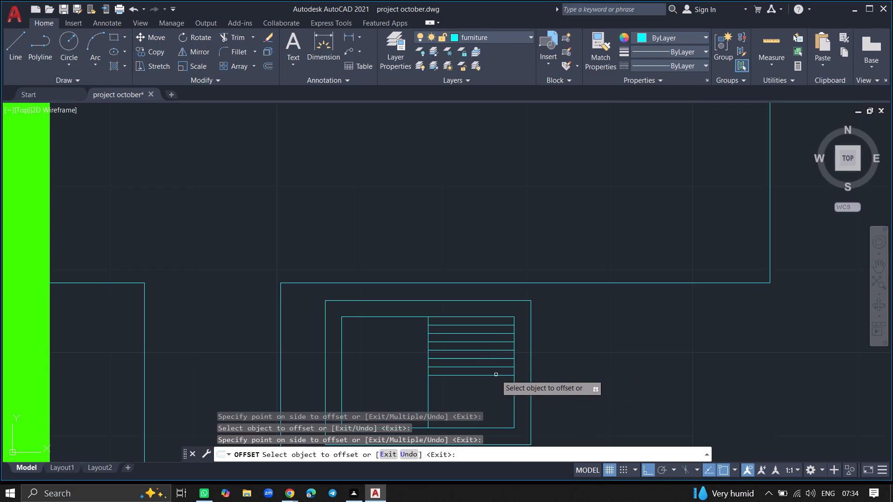
{"action": "left_click_drag", "start_coordinate": [498, 376], "coordinate": [498, 392]}
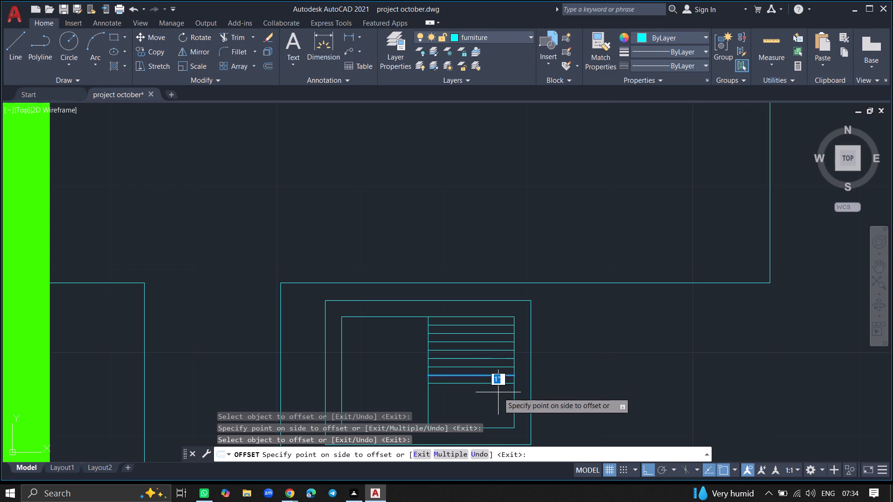
{"action": "left_click", "coordinate": [498, 392]}
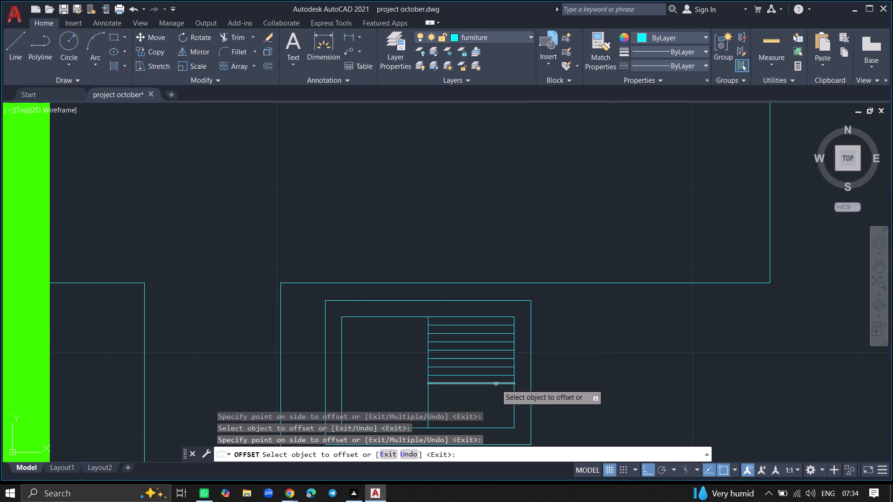
Offset four more drainboard lines downward at 1" spacing to fill the right half down to the sink's lower edge.
{"action": "left_click_drag", "start_coordinate": [496, 384], "coordinate": [496, 403]}
{"action": "left_click", "coordinate": [496, 403]}
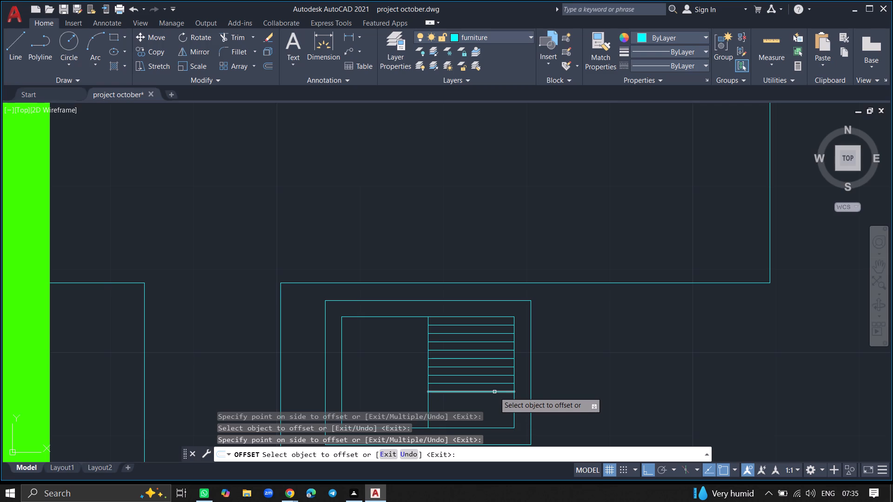
{"action": "left_click_drag", "start_coordinate": [494, 392], "coordinate": [494, 403]}
{"action": "left_click", "coordinate": [494, 403]}
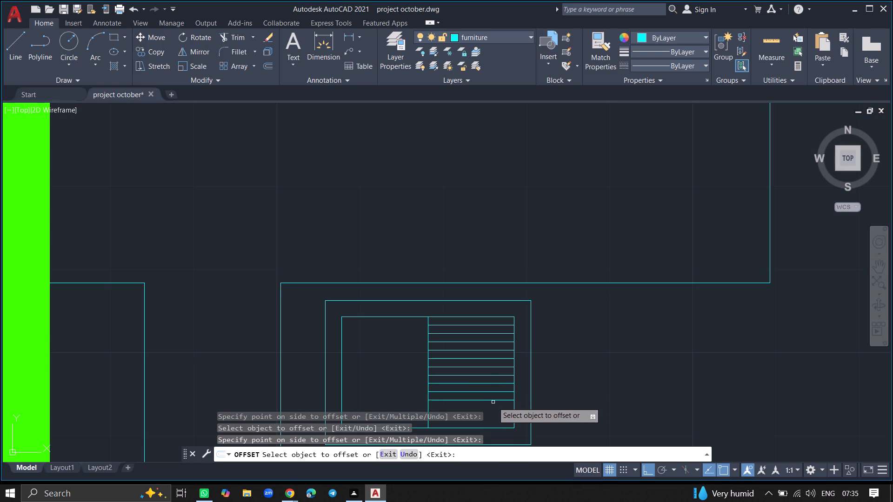
{"action": "left_click", "coordinate": [493, 400]}
{"action": "left_click", "coordinate": [490, 416]}
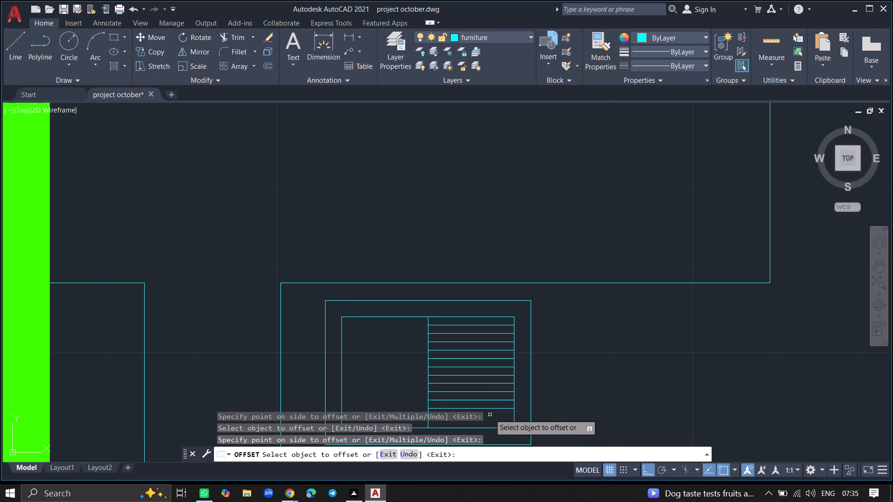
{"action": "left_click_drag", "start_coordinate": [489, 409], "coordinate": [490, 417]}
{"action": "left_click", "coordinate": [490, 417]}
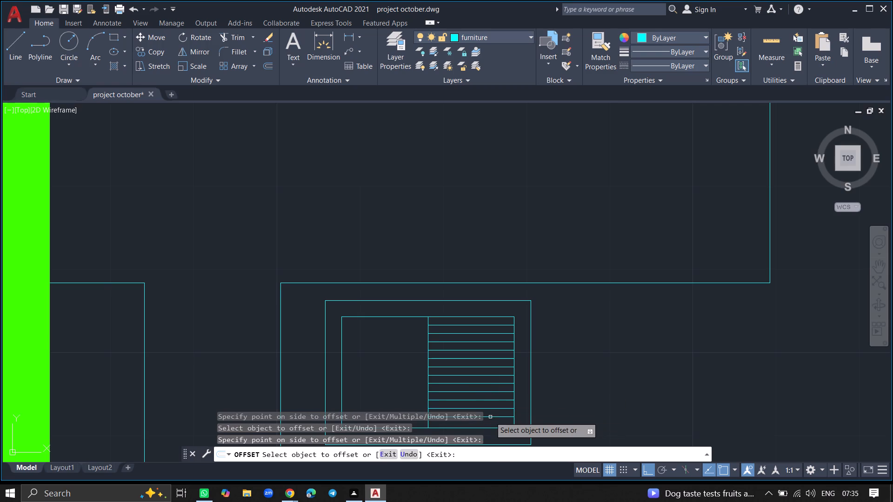
{"action": "left_click_drag", "start_coordinate": [490, 415], "coordinate": [490, 427]}
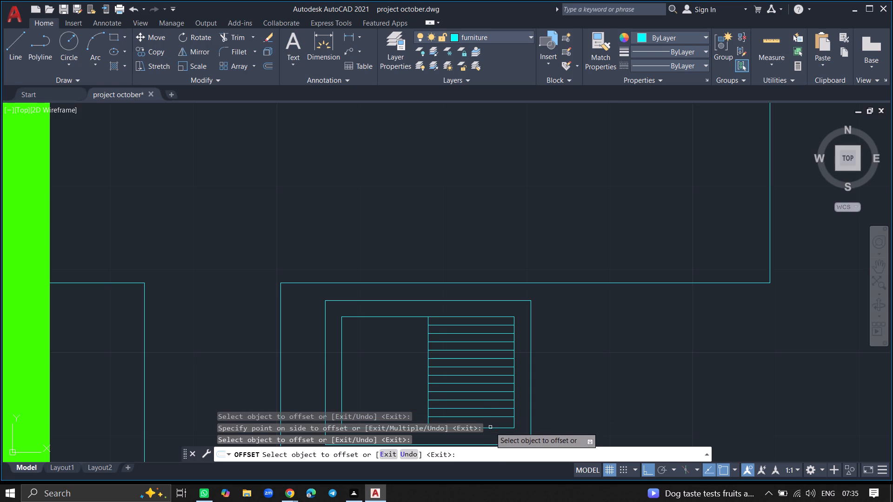
{"action": "left_click_drag", "start_coordinate": [490, 427], "coordinate": [561, 424]}
{"action": "key", "text": "Return"}
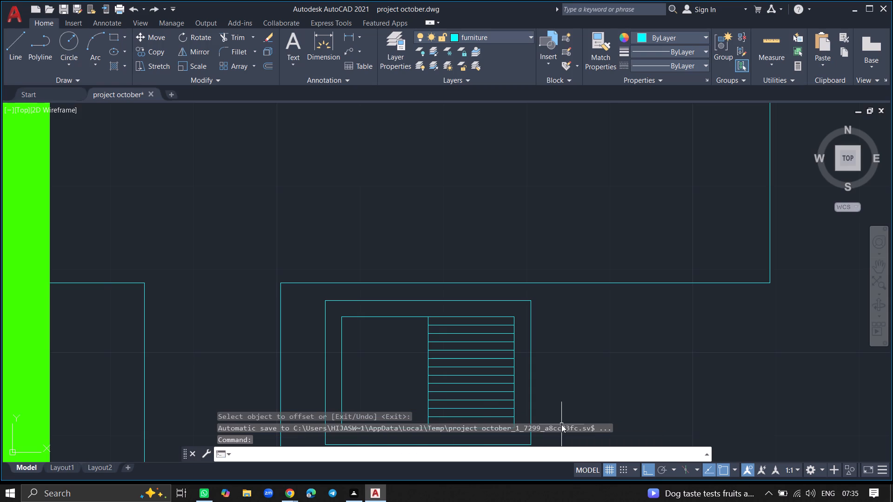
Delete the outer rim rectangle around the sink.
{"action": "left_click", "coordinate": [532, 416]}
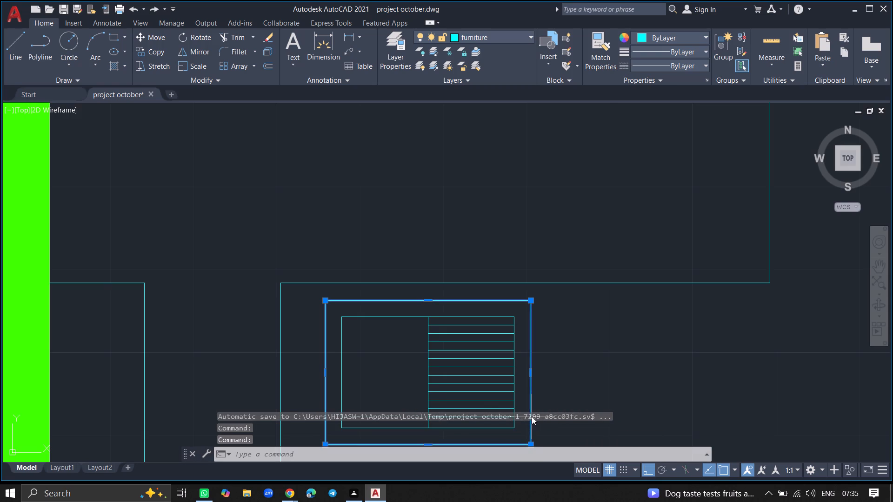
{"action": "key", "text": "Delete"}
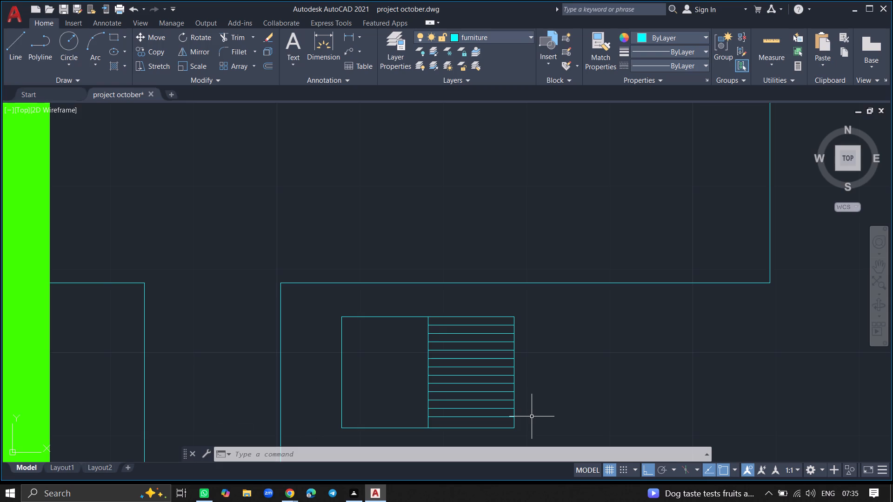
Offset the sink's outer rectangle 1" outward to form a rim around it.
{"action": "key", "text": "o"}
{"action": "type", "text": "ffset"}
{"action": "key", "text": "Return"}
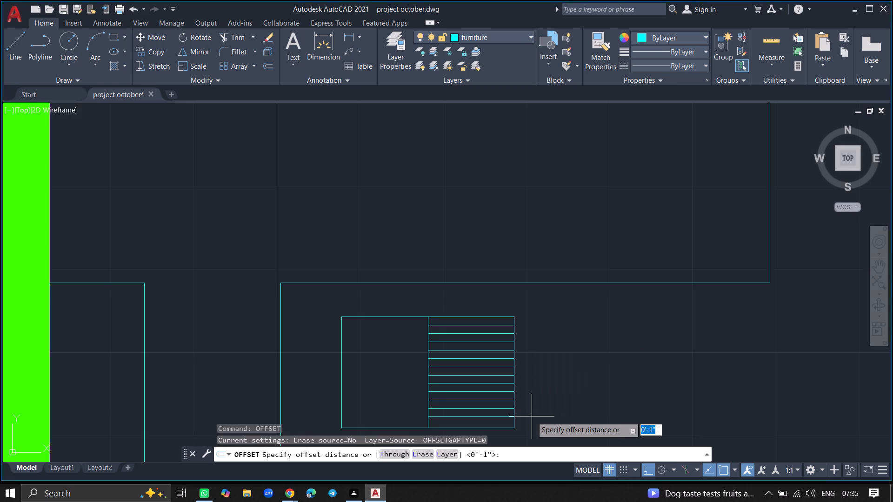
{"action": "key", "text": "Return"}
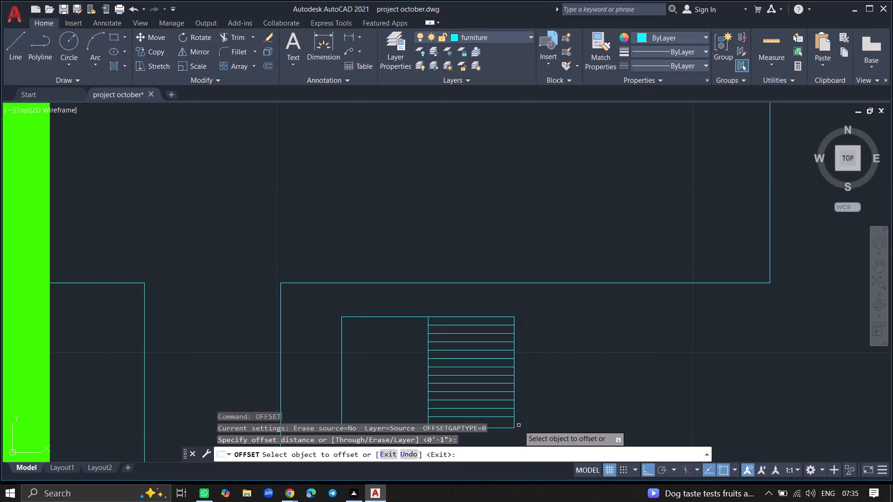
{"action": "left_click_drag", "start_coordinate": [514, 425], "coordinate": [524, 425]}
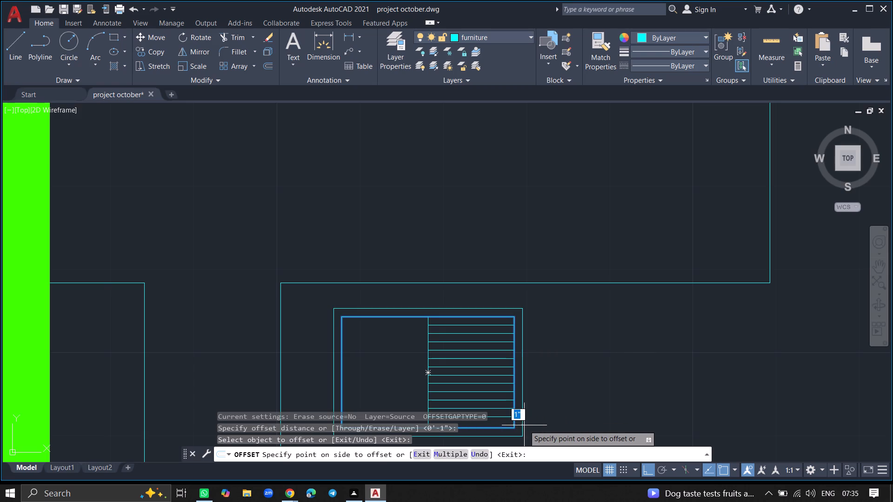
{"action": "left_click_drag", "start_coordinate": [524, 425], "coordinate": [548, 426]}
{"action": "left_click", "coordinate": [548, 426]}
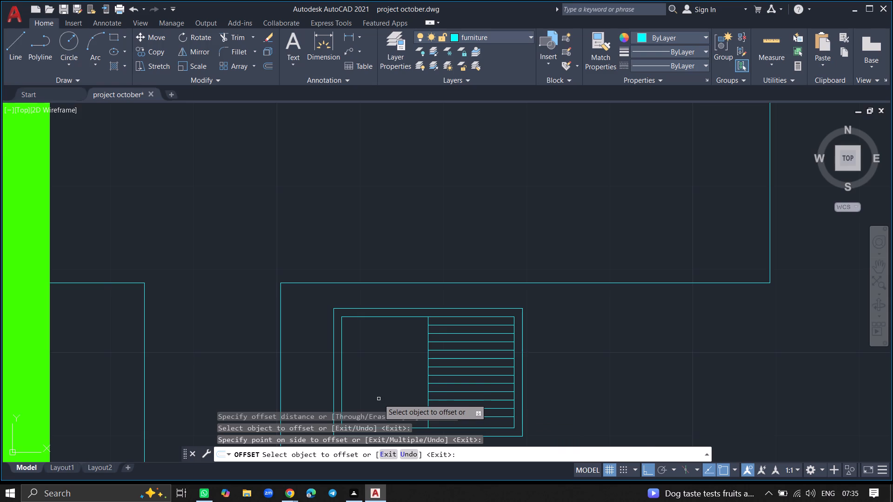
{"action": "key", "text": "Escape"}
Draw the drain as two concentric circles in the sink's empty left basin, the outer one about 1" in radius.
{"action": "scroll", "coordinate": [379, 399], "scroll_direction": "up", "scroll_amount": 2, "text": "ctrl"}
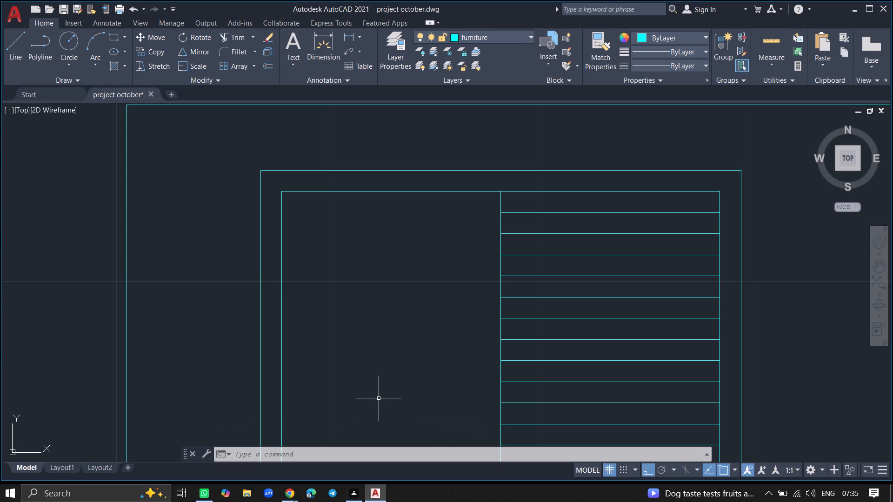
{"action": "key", "text": "c"}
{"action": "key", "text": "Return"}
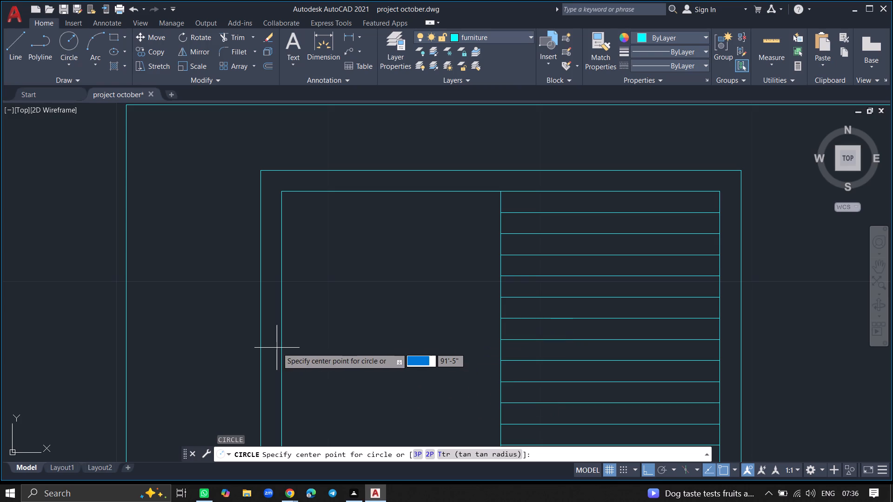
{"action": "left_click", "coordinate": [377, 334]}
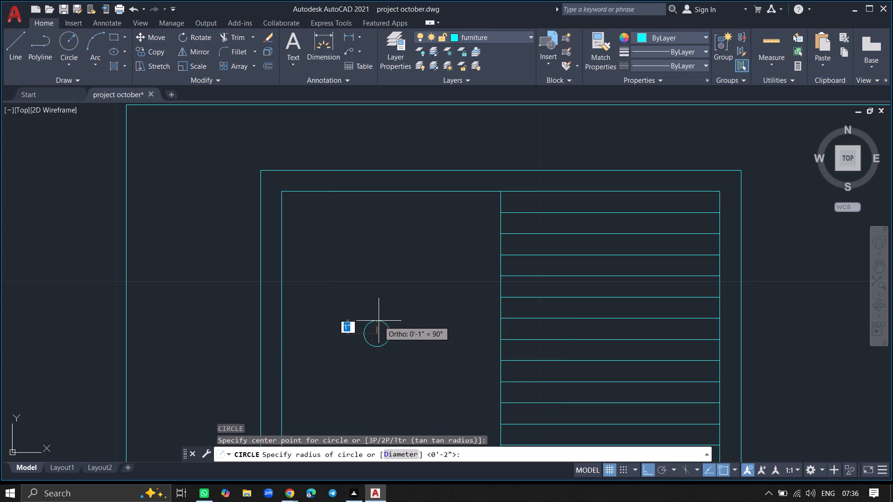
{"action": "left_click", "coordinate": [379, 317]}
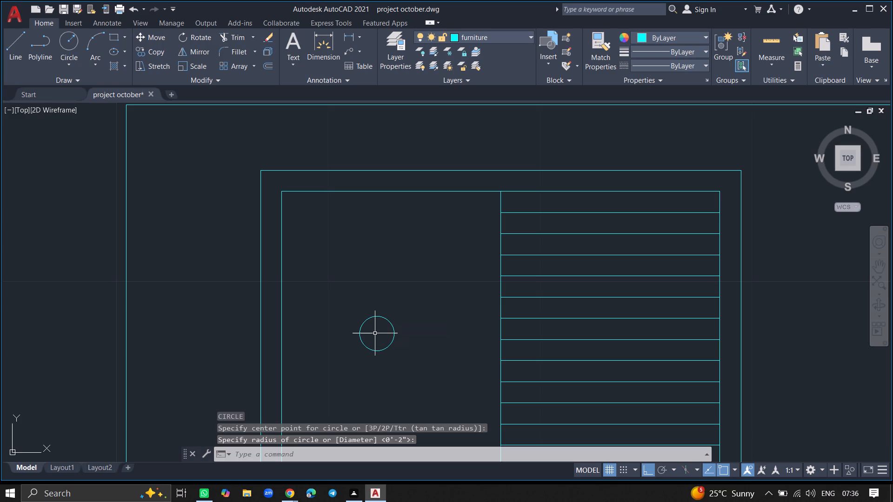
{"action": "key", "text": "c"}
{"action": "key", "text": "Return"}
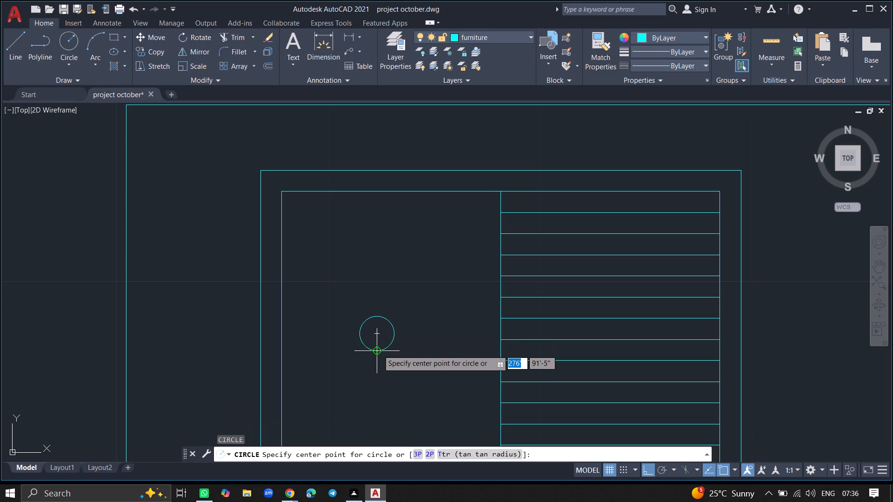
{"action": "left_click", "coordinate": [376, 334]}
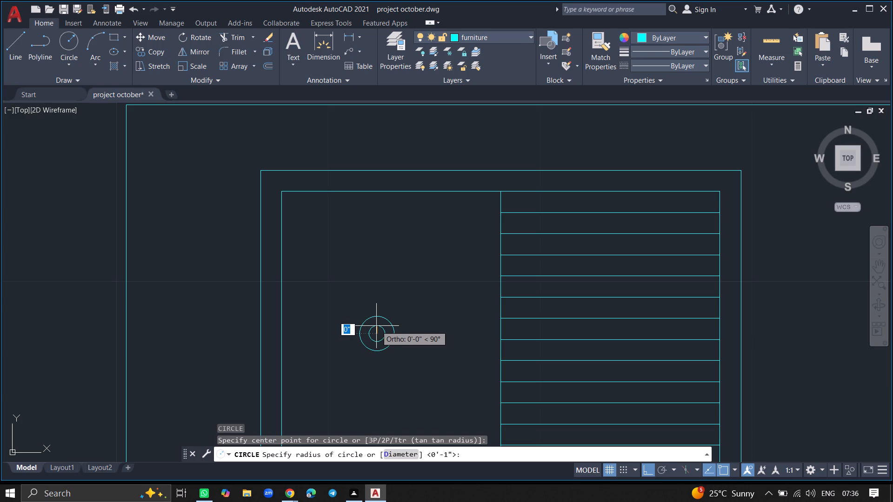
{"action": "left_click", "coordinate": [376, 326]}
Draw a wardrobe rectangle about 2'-1" by 10'-3" along the full left wall of the lower-left bedroom.
{"action": "scroll", "coordinate": [415, 337], "scroll_direction": "down", "scroll_amount": 4, "text": "ctrl"}
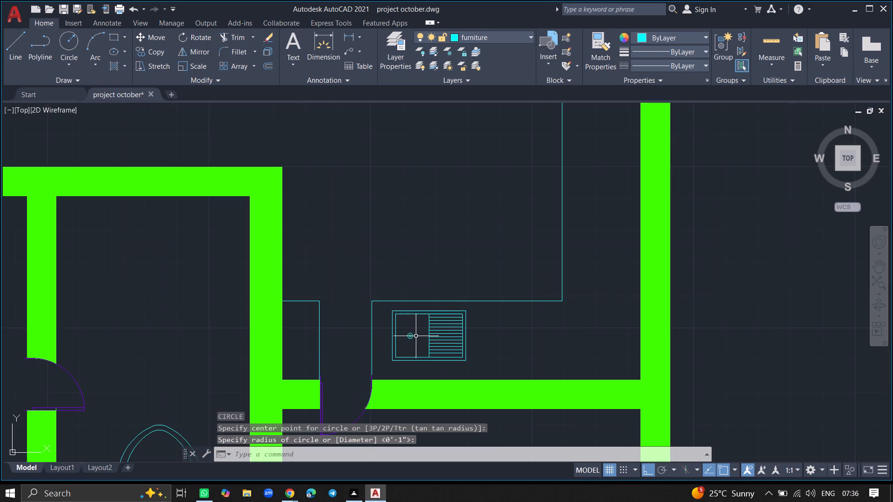
{"action": "scroll", "coordinate": [453, 300], "scroll_direction": "down", "scroll_amount": 1, "text": "ctrl"}
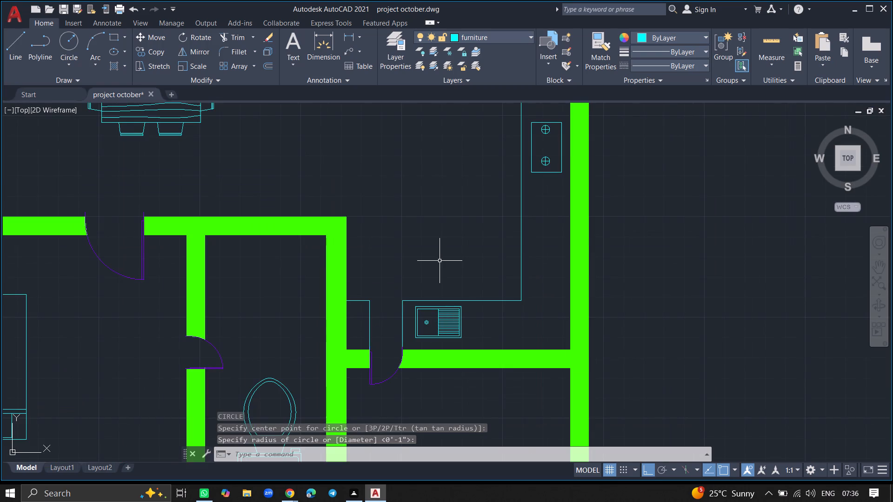
{"action": "scroll", "coordinate": [440, 259], "scroll_direction": "down", "scroll_amount": 2, "text": "ctrl"}
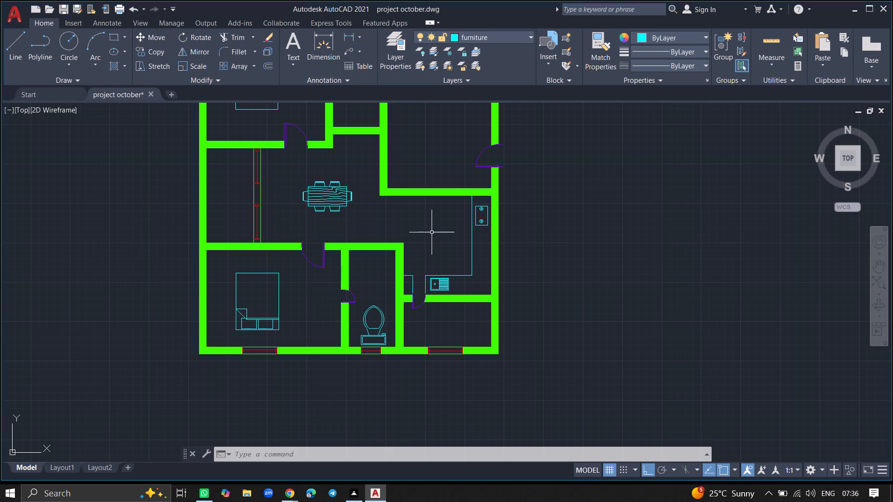
{"action": "scroll", "coordinate": [431, 232], "scroll_direction": "down", "scroll_amount": 2, "text": "ctrl"}
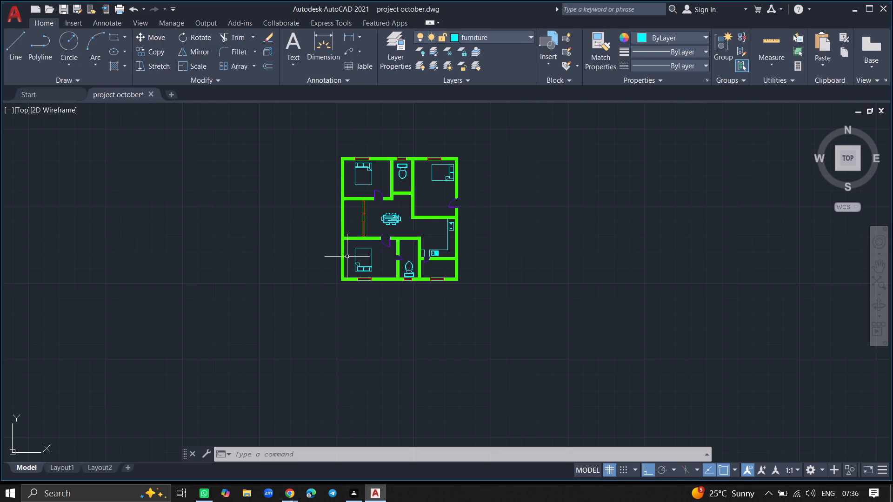
{"action": "scroll", "coordinate": [347, 257], "scroll_direction": "up", "scroll_amount": 2, "text": "ctrl"}
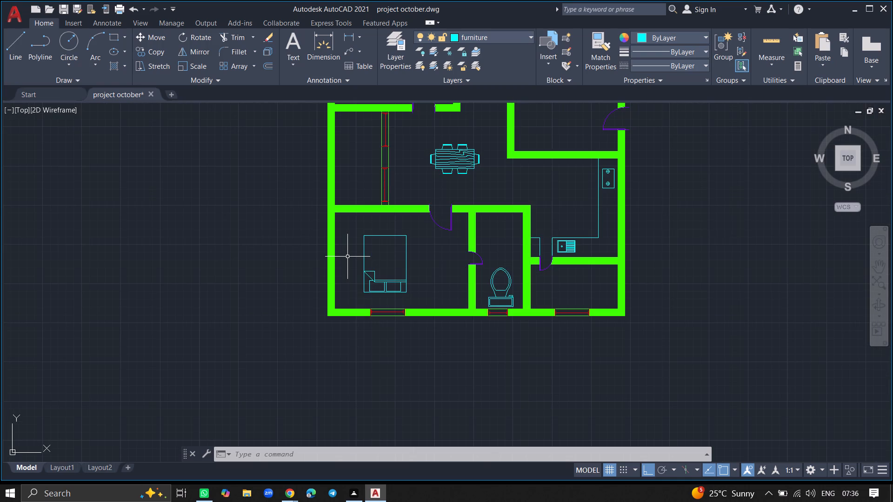
{"action": "type", "text": "rec"}
{"action": "key", "text": "Return"}
{"action": "scroll", "coordinate": [347, 257], "scroll_direction": "up", "scroll_amount": 3, "text": "ctrl"}
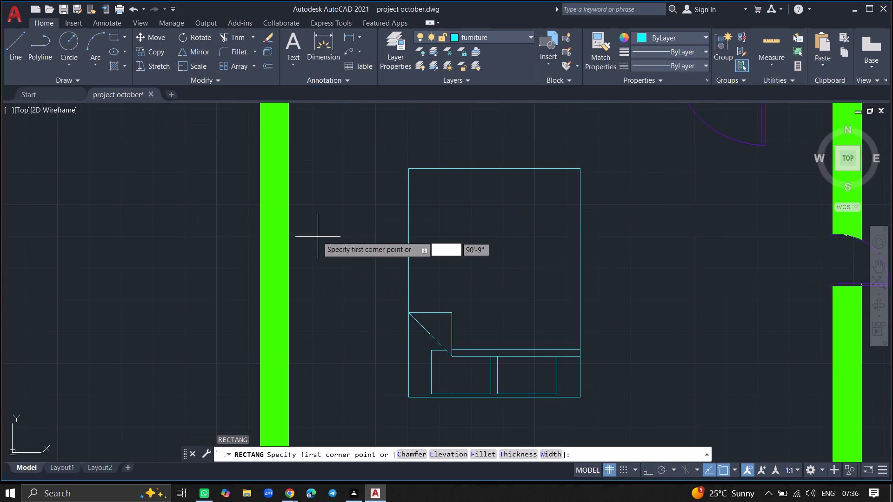
{"action": "scroll", "coordinate": [317, 236], "scroll_direction": "down", "scroll_amount": 1, "text": "ctrl"}
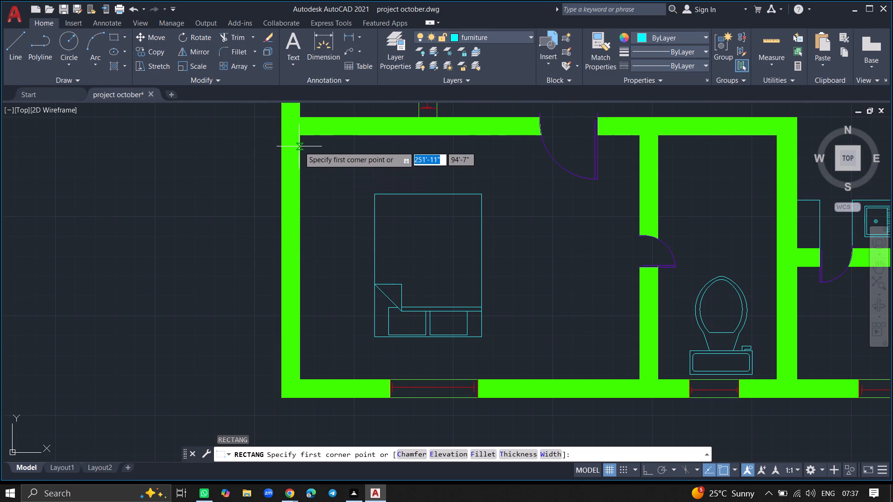
{"action": "left_click", "coordinate": [301, 137]}
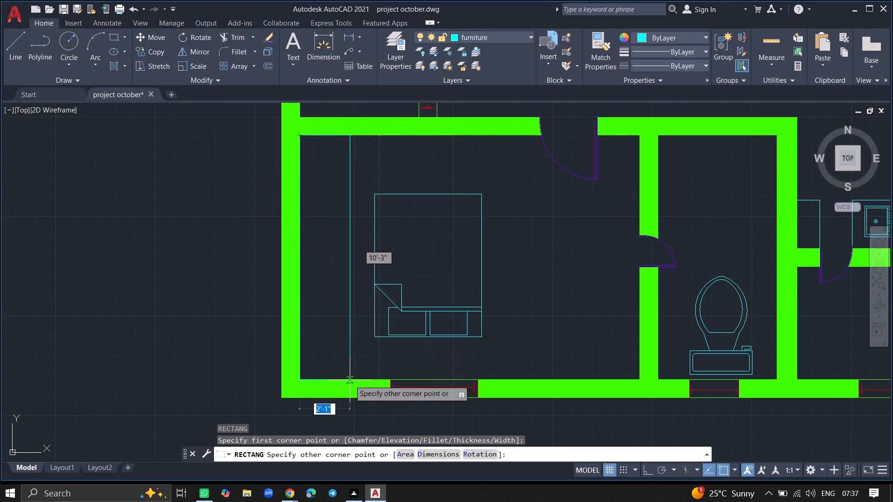
{"action": "left_click", "coordinate": [350, 380]}
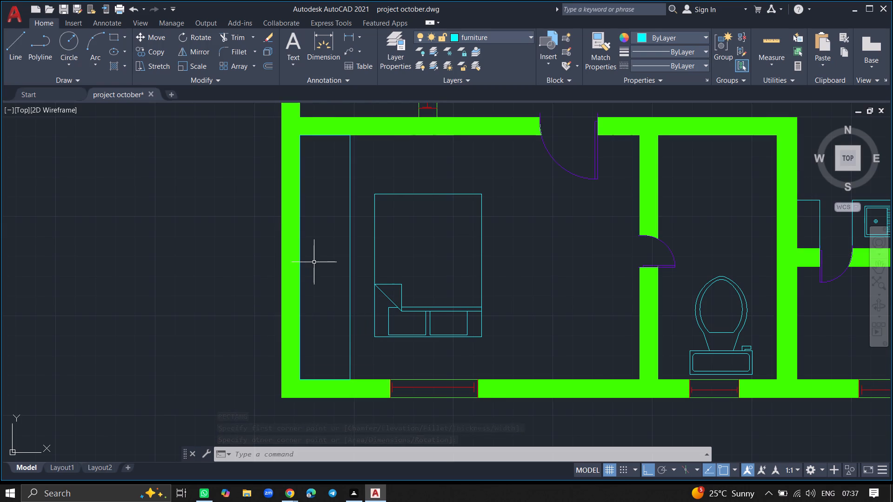
Draw a horizontal line across the wardrobe at mid-length to divide it into two halves.
{"action": "key", "text": "l"}
{"action": "key", "text": "Return"}
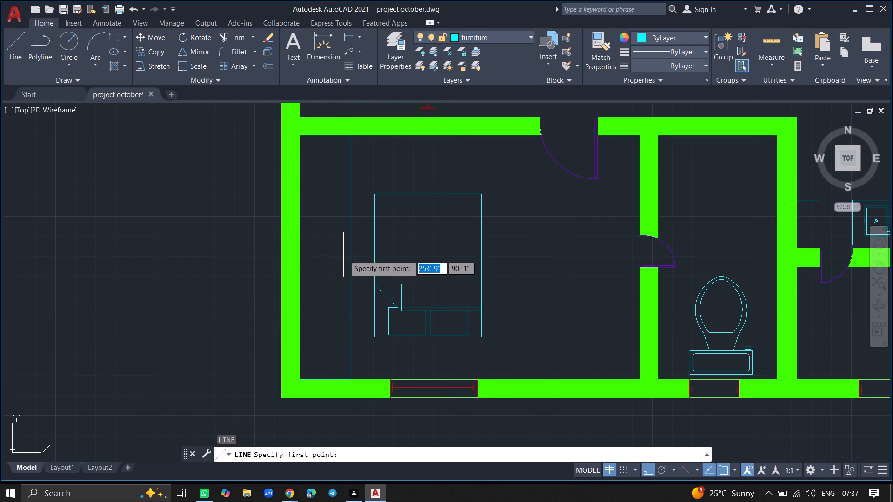
{"action": "left_click", "coordinate": [351, 258]}
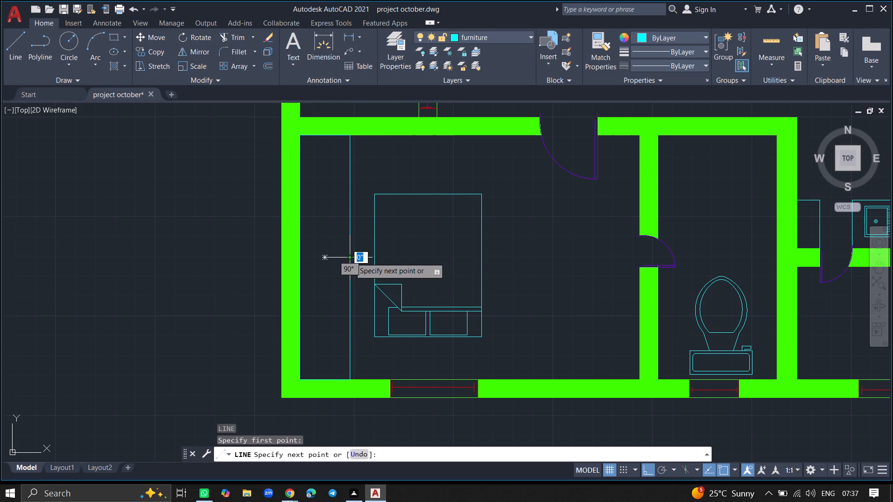
{"action": "left_click", "coordinate": [301, 259]}
{"action": "key", "text": "Return"}
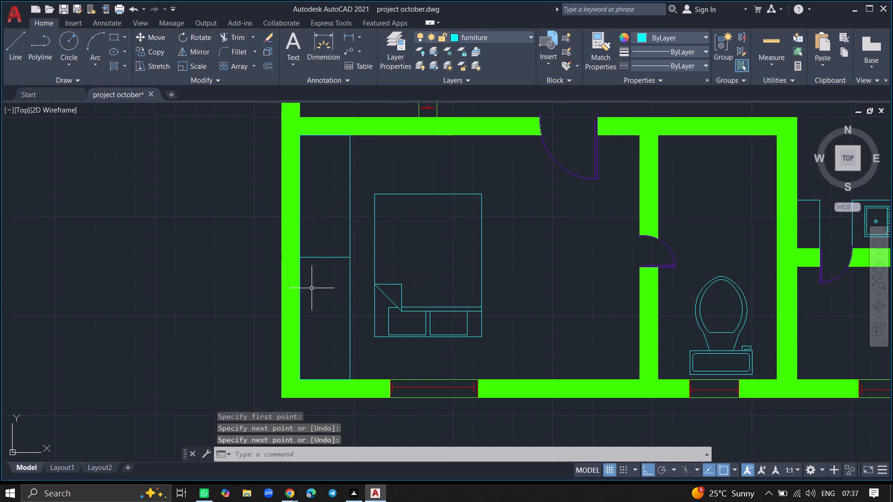
Draw a vertical rail line from the divider's midpoint down to the wardrobe's lower end.
{"action": "key", "text": "l"}
{"action": "key", "text": "Return"}
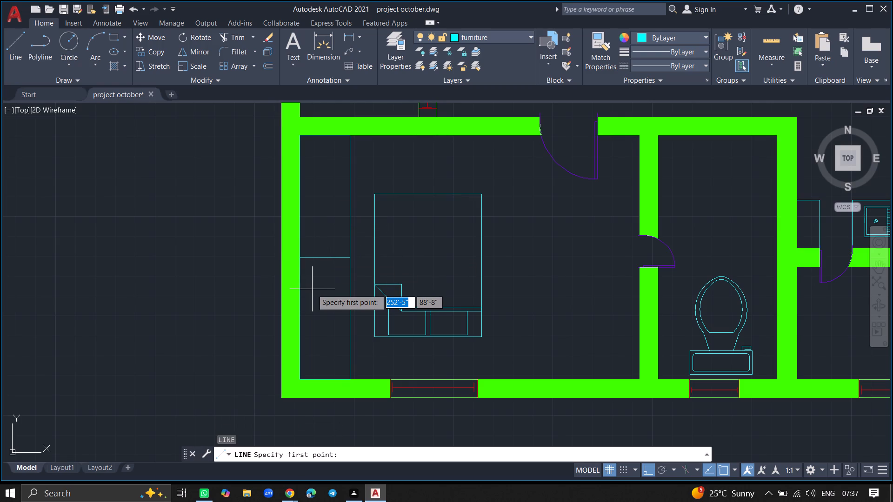
{"action": "left_click", "coordinate": [323, 258]}
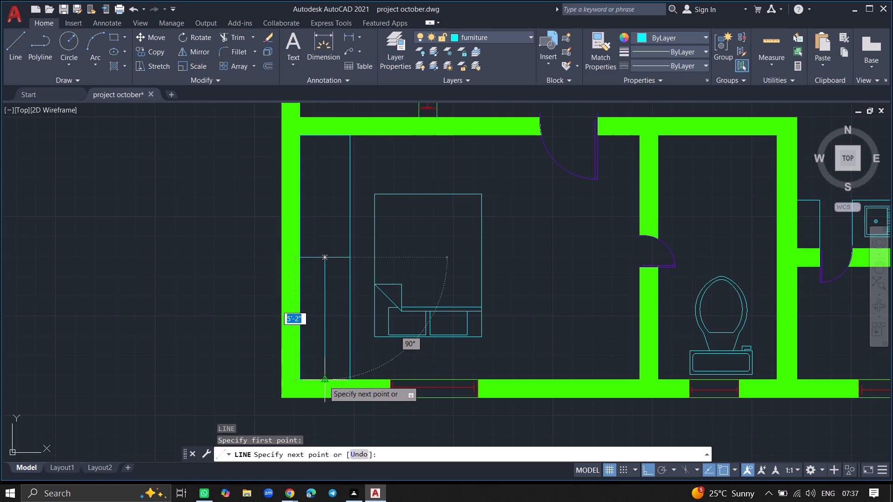
{"action": "left_click", "coordinate": [324, 381]}
{"action": "key", "text": "Return"}
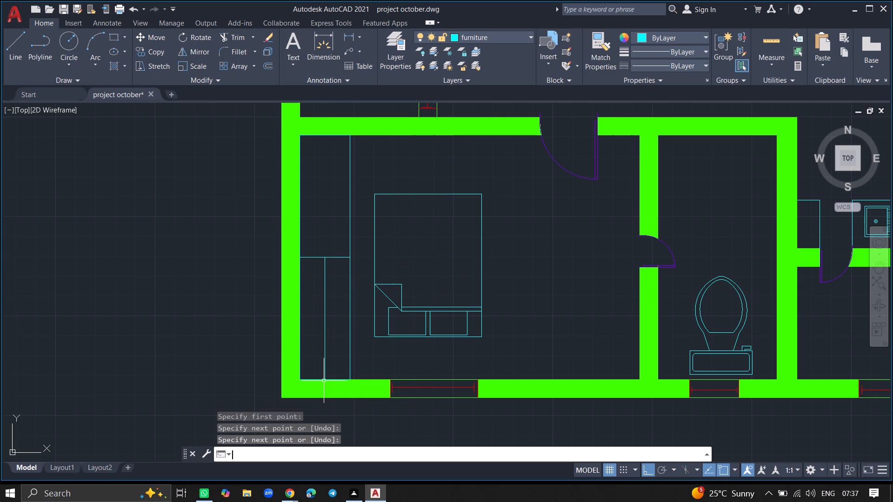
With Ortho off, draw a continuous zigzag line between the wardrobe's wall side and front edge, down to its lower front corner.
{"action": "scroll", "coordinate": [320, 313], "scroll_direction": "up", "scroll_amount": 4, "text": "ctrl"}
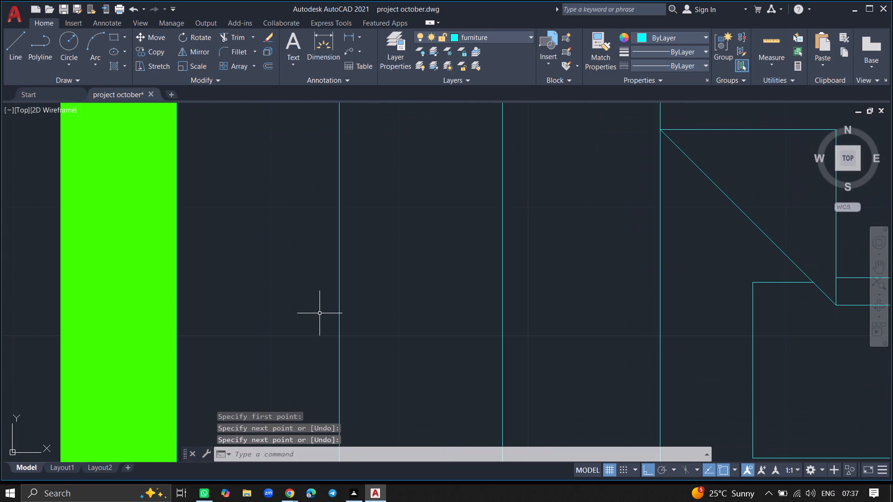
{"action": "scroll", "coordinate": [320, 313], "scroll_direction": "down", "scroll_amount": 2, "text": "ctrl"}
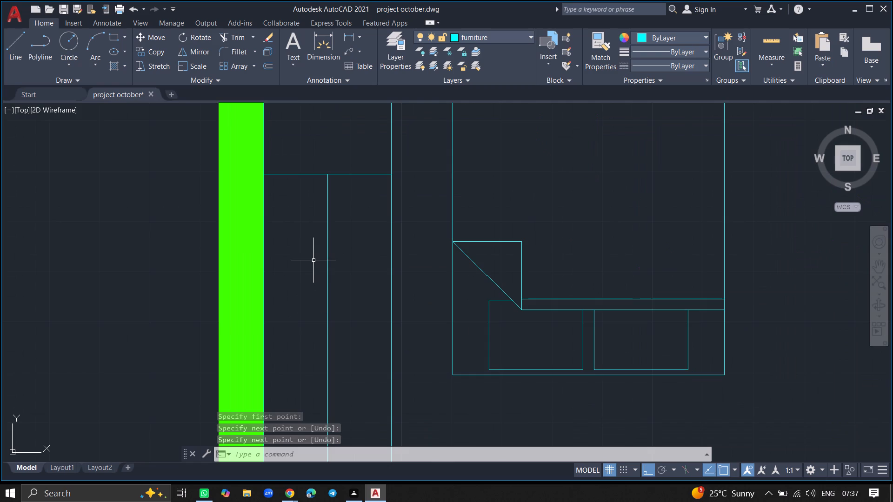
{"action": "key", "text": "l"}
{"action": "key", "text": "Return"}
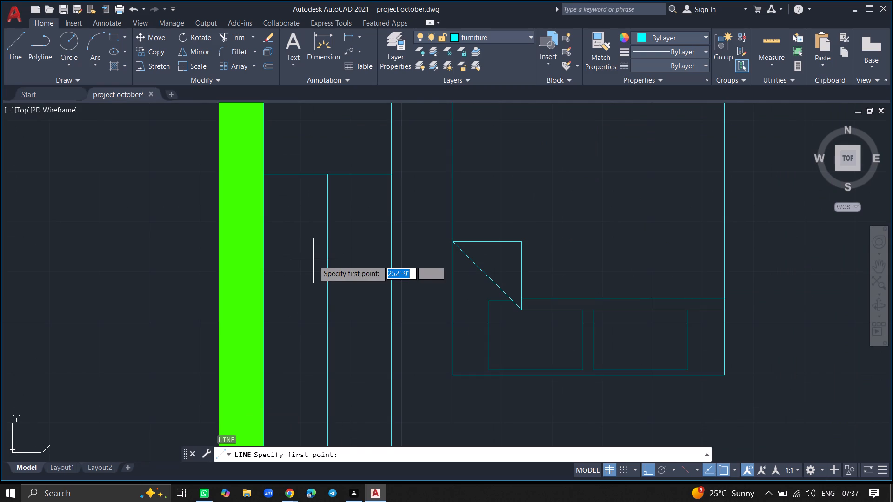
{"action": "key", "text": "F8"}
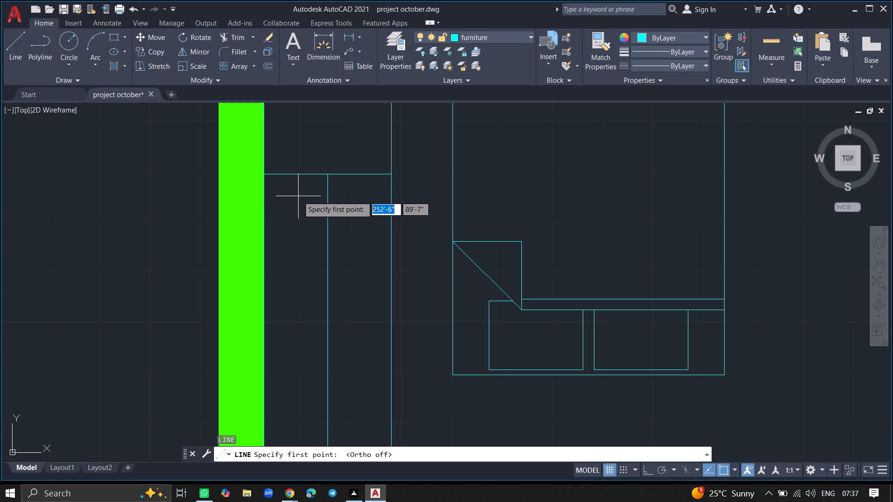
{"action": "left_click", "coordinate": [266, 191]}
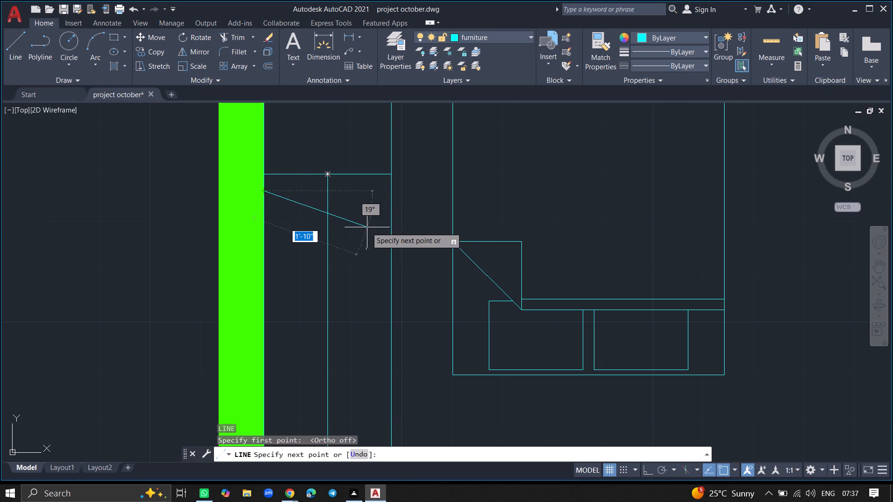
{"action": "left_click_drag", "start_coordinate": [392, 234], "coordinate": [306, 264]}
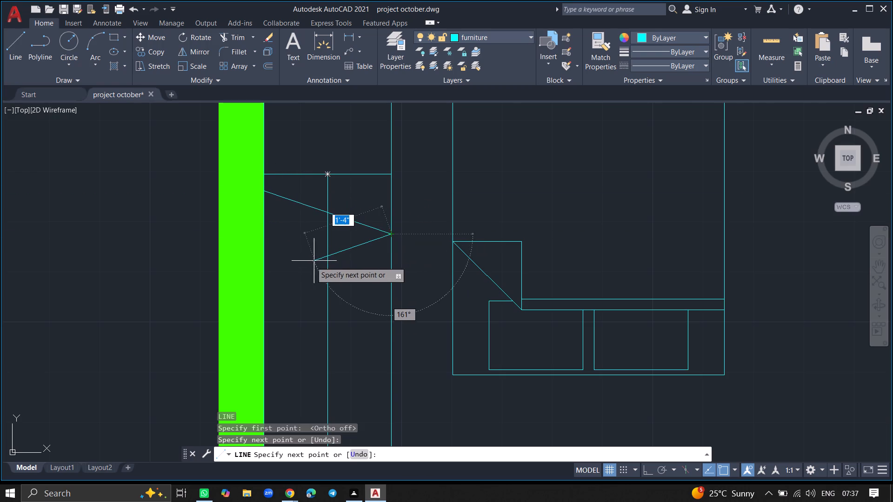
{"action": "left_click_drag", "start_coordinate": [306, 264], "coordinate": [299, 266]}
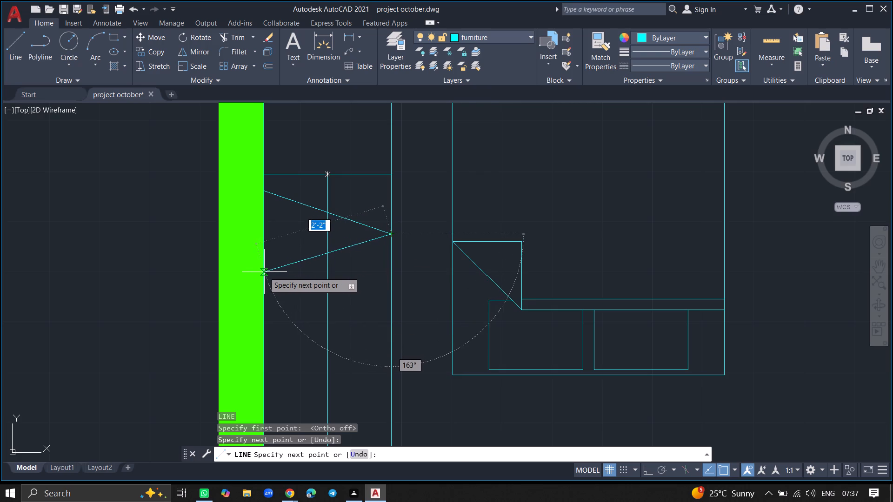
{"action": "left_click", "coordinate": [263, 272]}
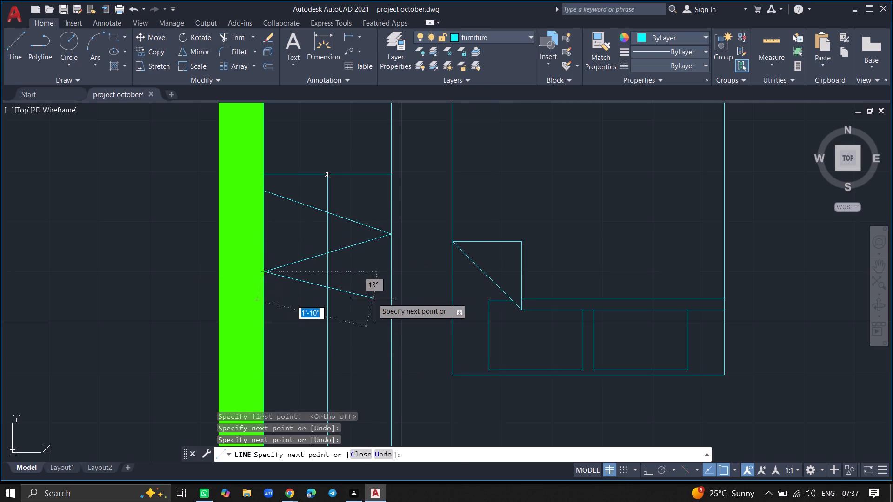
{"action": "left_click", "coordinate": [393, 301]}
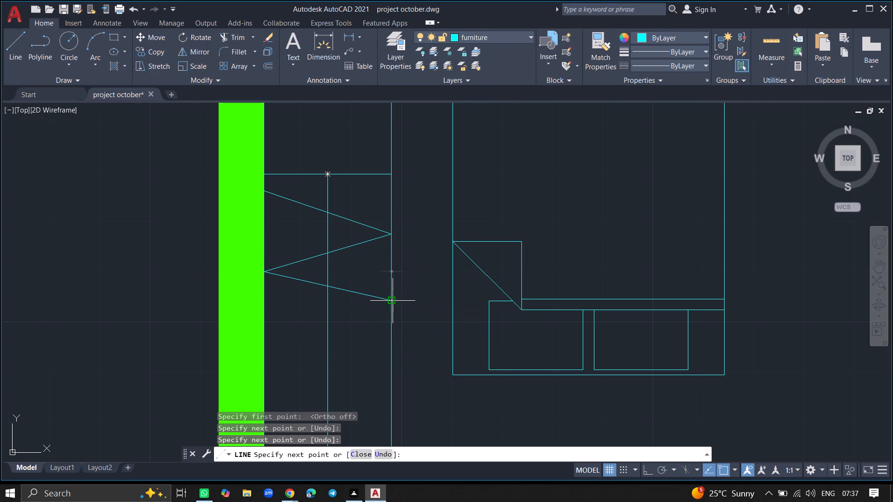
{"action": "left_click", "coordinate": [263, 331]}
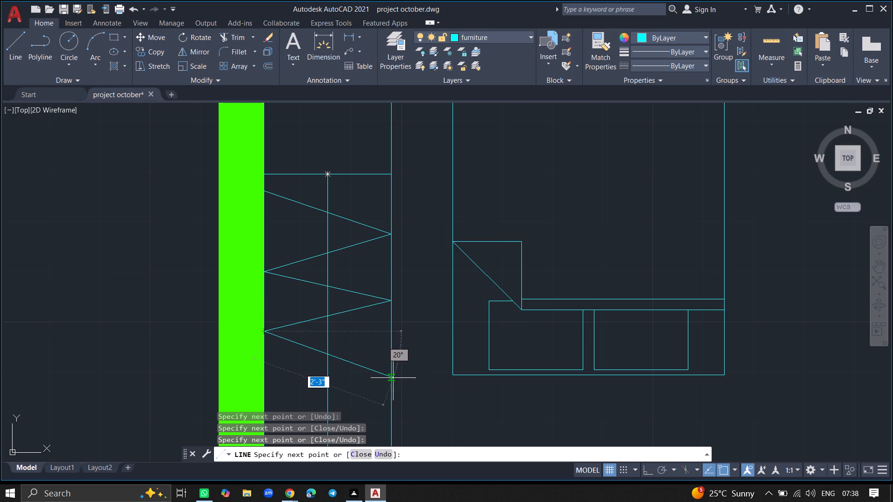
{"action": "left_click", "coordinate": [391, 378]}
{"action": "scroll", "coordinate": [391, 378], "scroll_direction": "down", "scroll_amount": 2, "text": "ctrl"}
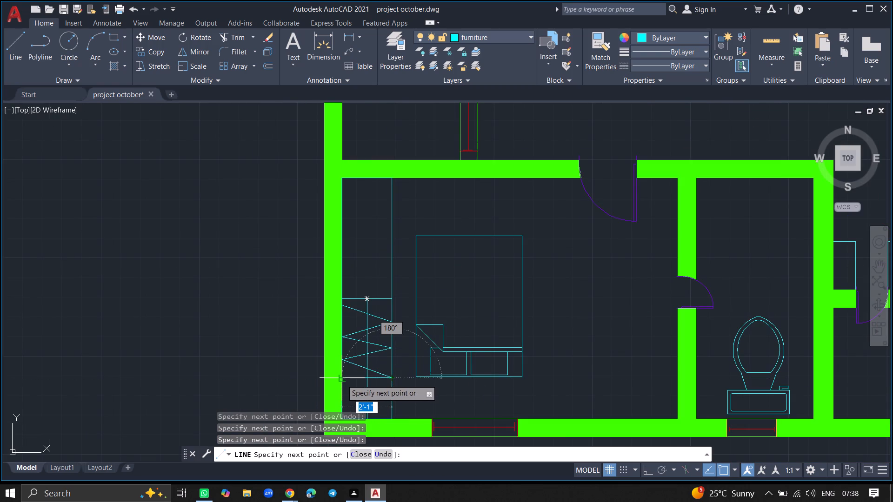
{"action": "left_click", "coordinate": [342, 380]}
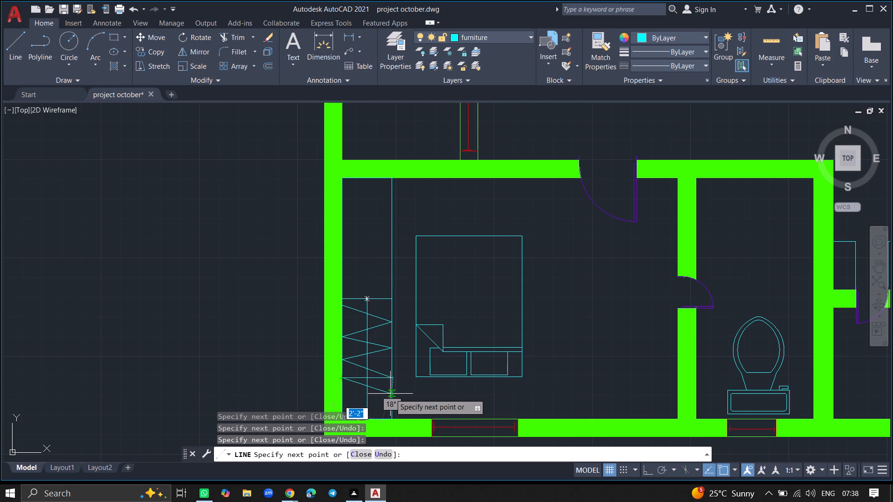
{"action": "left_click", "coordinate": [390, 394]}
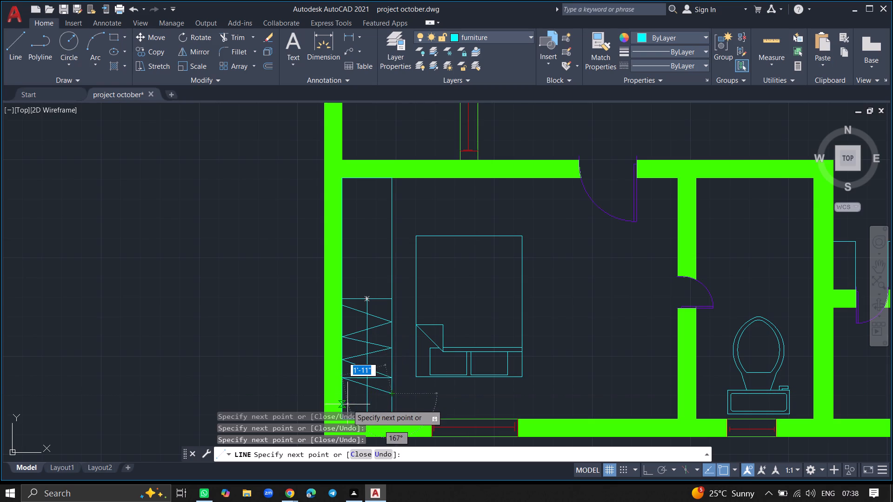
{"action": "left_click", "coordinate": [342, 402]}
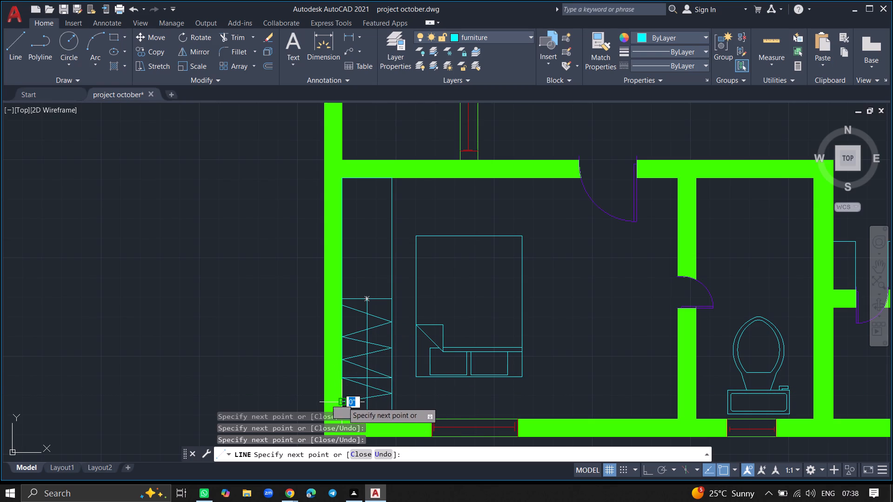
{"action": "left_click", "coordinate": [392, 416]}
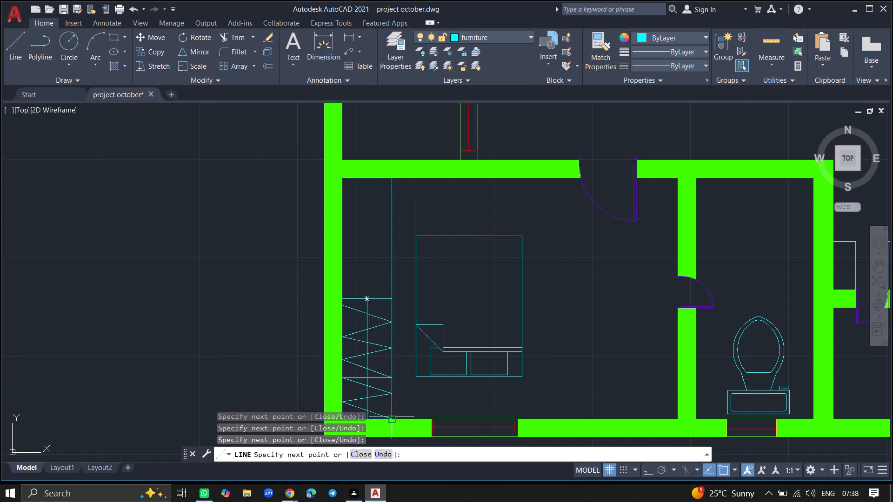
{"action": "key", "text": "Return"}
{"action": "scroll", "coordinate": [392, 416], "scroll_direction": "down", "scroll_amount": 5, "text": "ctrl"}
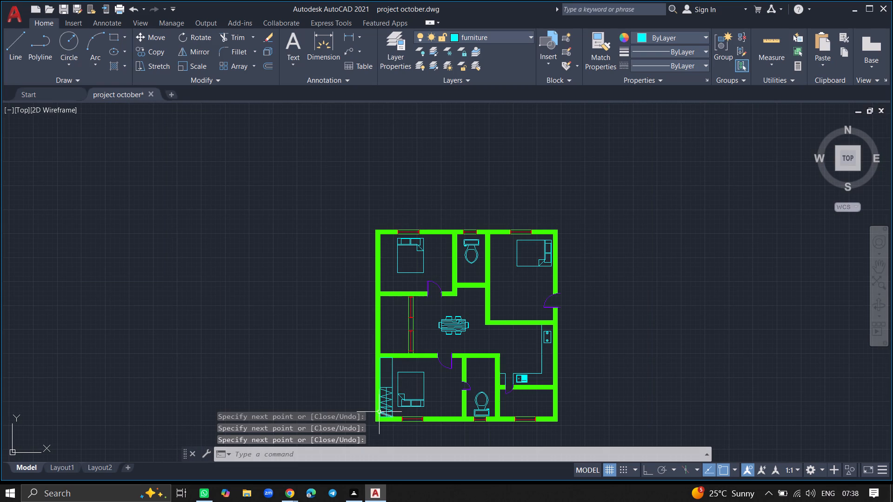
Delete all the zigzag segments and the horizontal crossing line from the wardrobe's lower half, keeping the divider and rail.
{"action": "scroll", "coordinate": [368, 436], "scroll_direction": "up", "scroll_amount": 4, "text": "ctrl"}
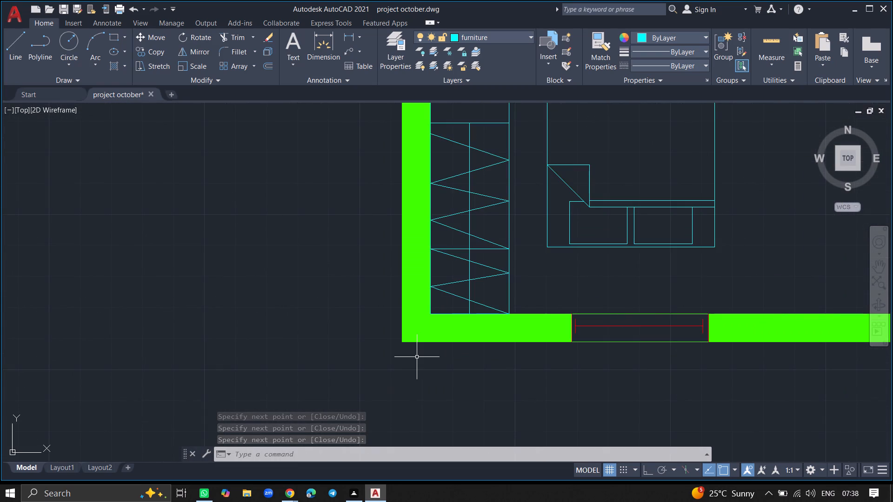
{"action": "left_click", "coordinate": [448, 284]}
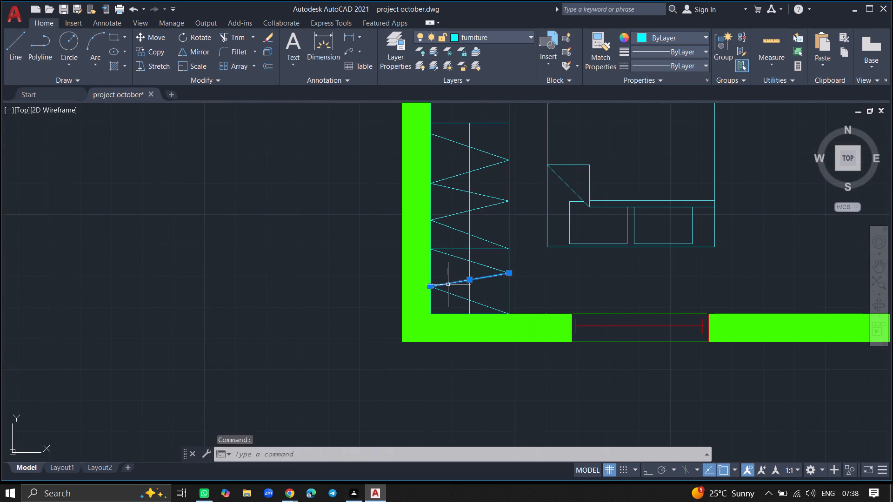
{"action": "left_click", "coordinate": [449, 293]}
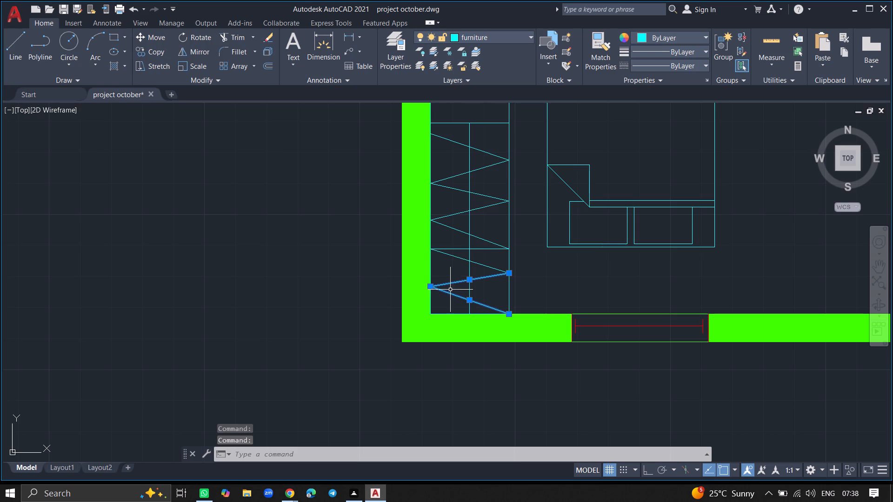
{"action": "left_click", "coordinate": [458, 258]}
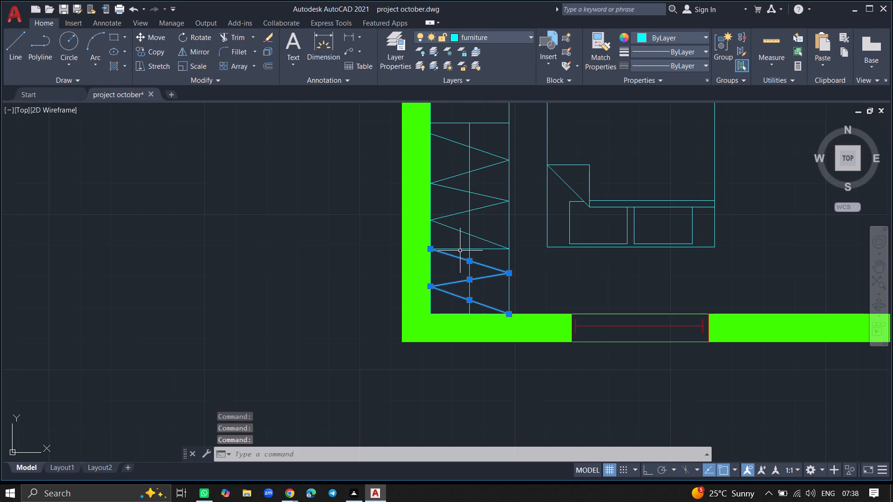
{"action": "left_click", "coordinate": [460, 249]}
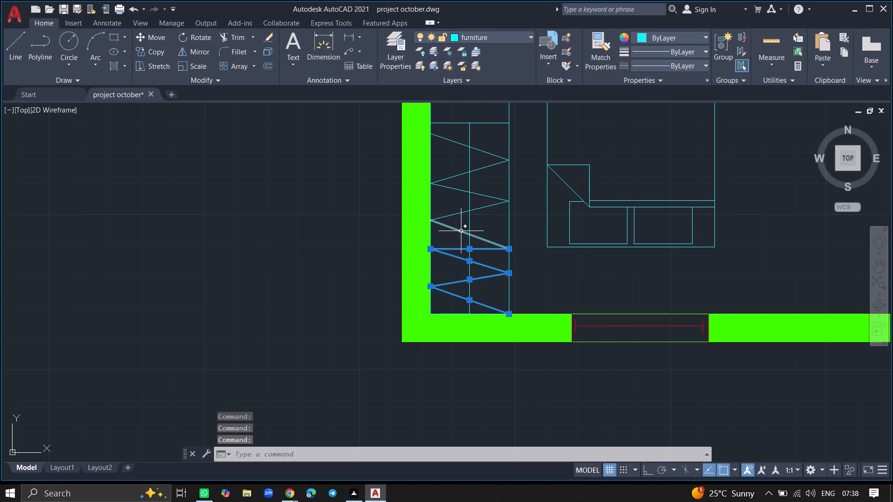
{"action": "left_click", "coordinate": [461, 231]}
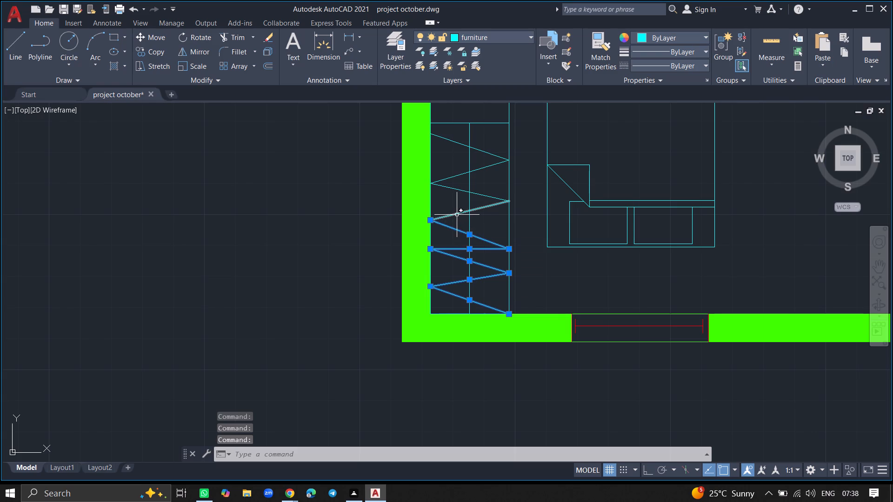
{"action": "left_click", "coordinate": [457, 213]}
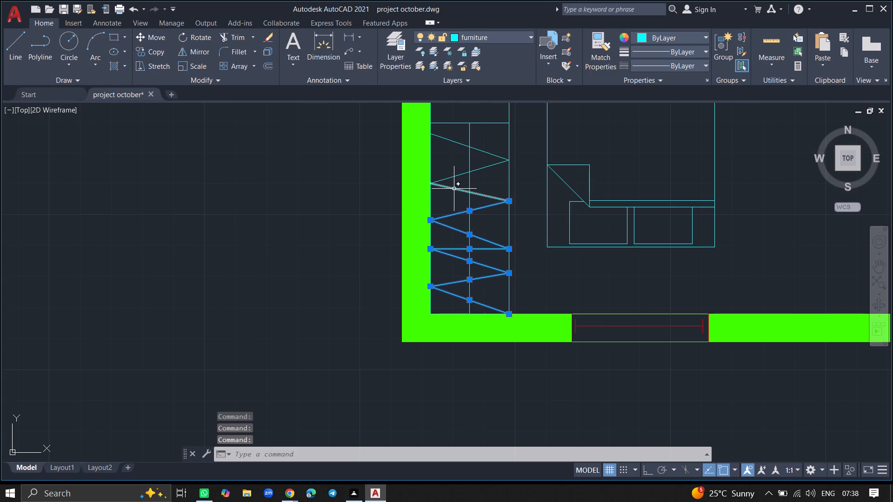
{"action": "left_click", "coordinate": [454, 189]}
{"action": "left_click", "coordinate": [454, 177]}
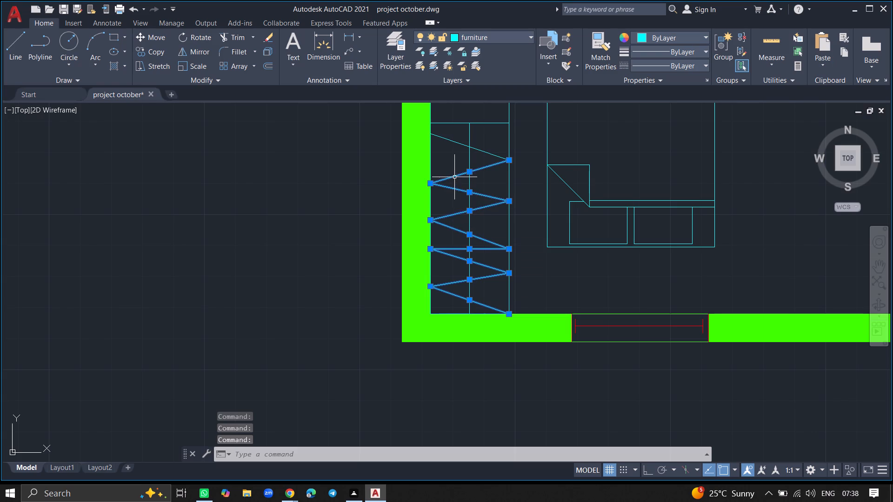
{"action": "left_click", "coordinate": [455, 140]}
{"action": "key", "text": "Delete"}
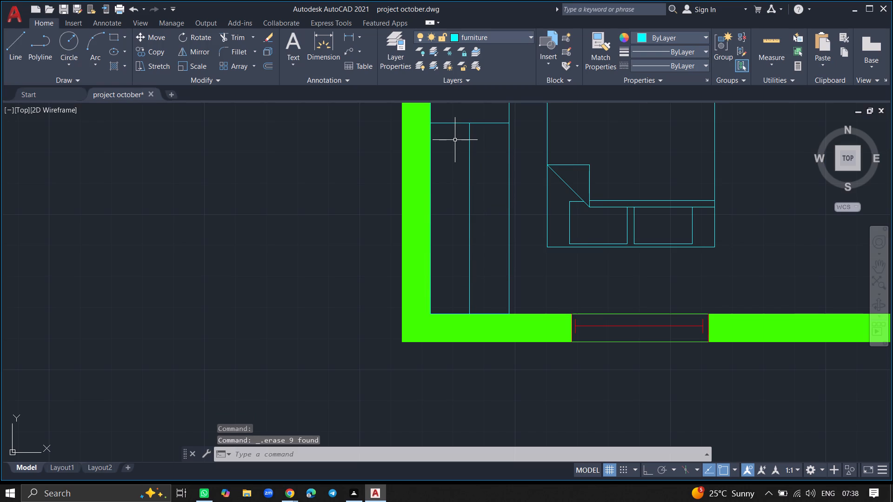
Draw a slanted hanger line about 1'-2" long, sloping down about 24°, across the rail just below the wardrobe's divider.
{"action": "key", "text": "l"}
{"action": "key", "text": "Return"}
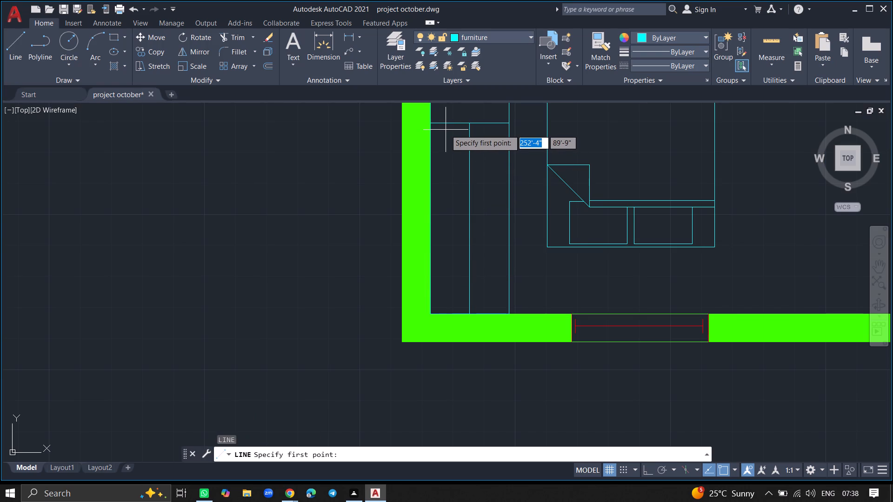
{"action": "left_click", "coordinate": [445, 130]}
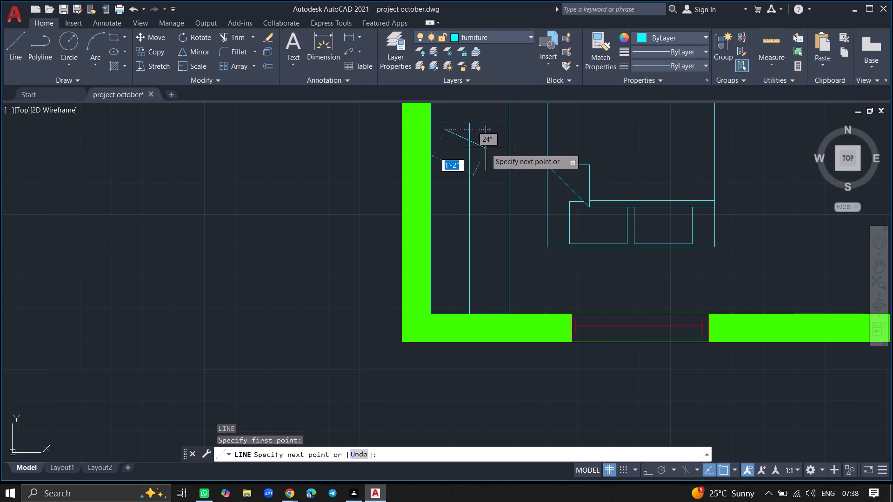
{"action": "left_click", "coordinate": [486, 148]}
{"action": "key", "text": "Return"}
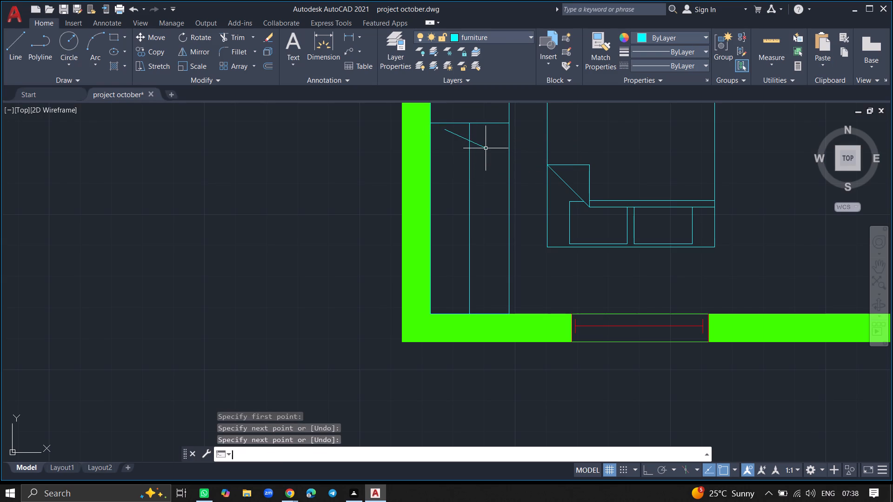
Copy the slanted hanger line as a fitted array of 10 items straight down the rail to the wardrobe's lower end.
{"action": "left_click", "coordinate": [481, 148]}
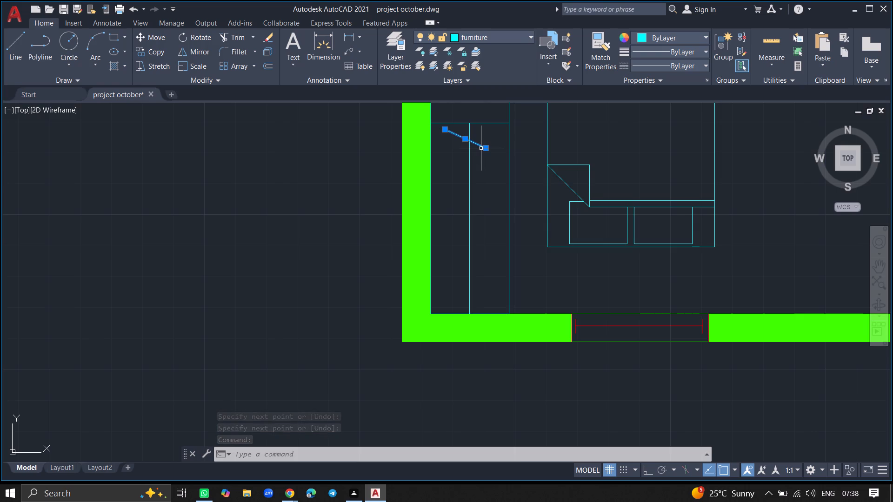
{"action": "type", "text": "cop"}
{"action": "key", "text": "y"}
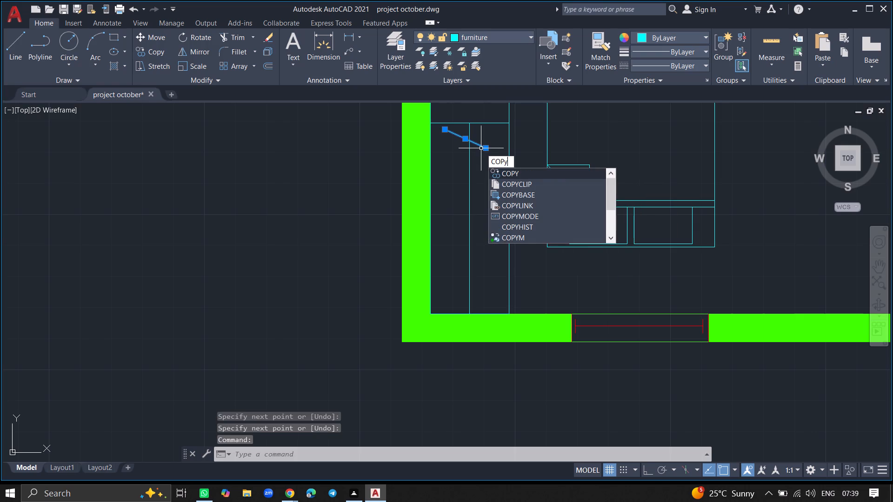
{"action": "key", "text": "Return"}
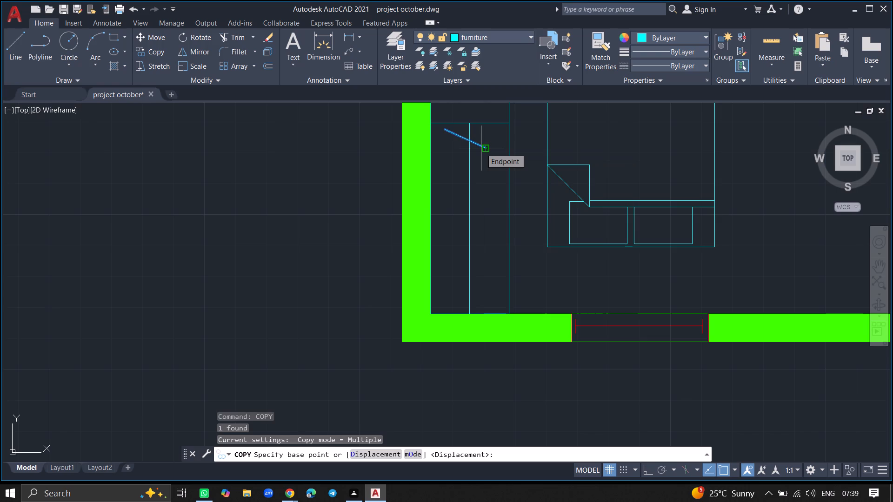
{"action": "left_click", "coordinate": [481, 148]}
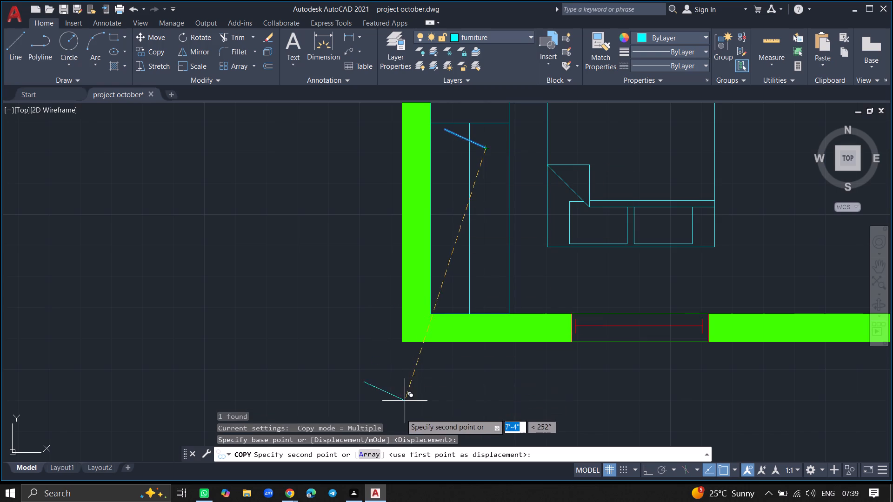
{"action": "left_click", "coordinate": [377, 452]}
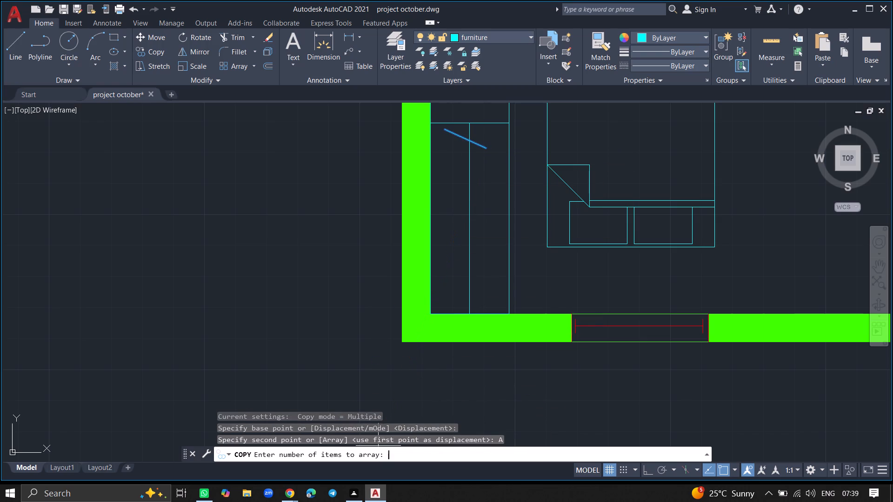
{"action": "key", "text": "1"}
{"action": "key", "text": "0"}
{"action": "key", "text": "Return"}
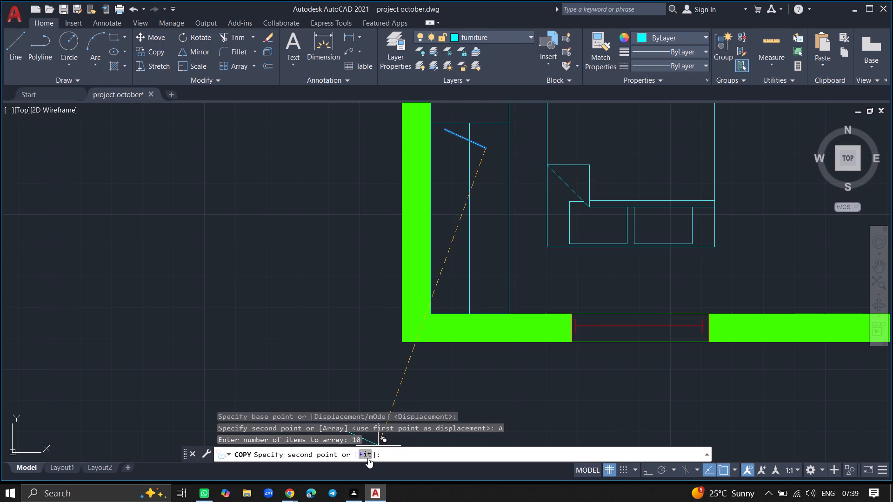
{"action": "left_click", "coordinate": [368, 457]}
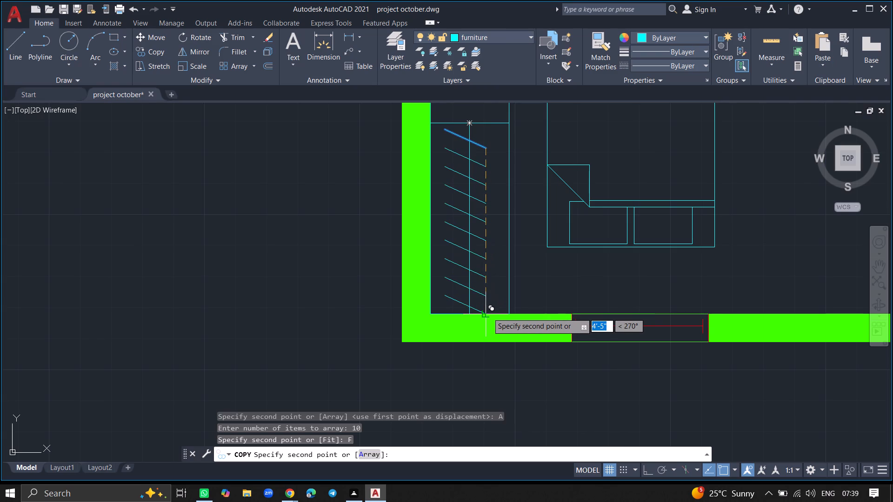
{"action": "left_click", "coordinate": [488, 312]}
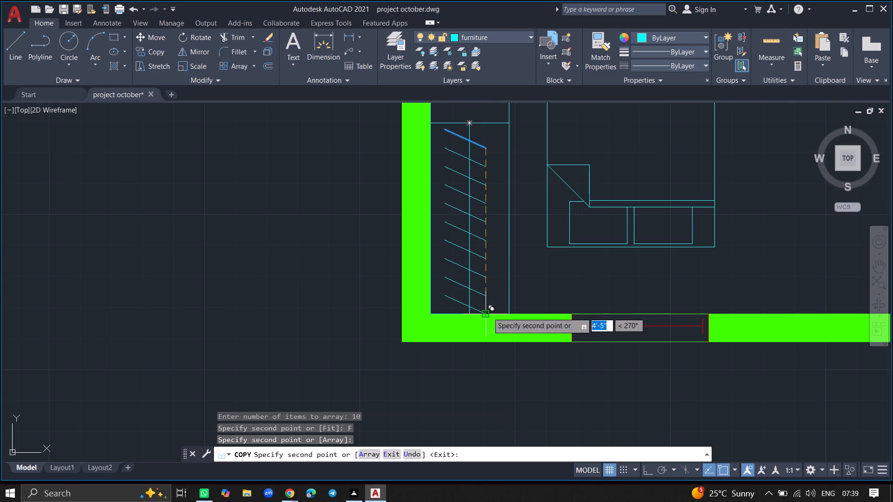
{"action": "key", "text": "Return"}
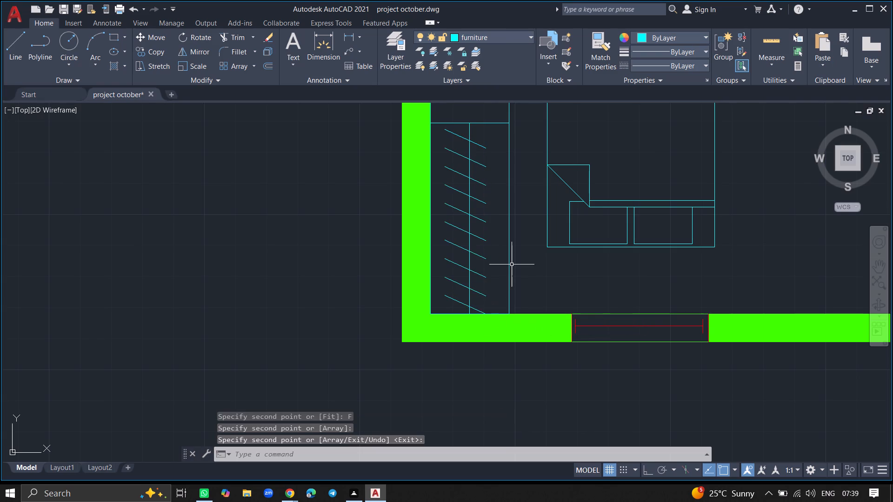
Draw a wardrobe rectangle about 2'-6" by 10' along the outer side wall of the plan's upper-left bedroom, spanning wall to wall.
{"action": "scroll", "coordinate": [512, 263], "scroll_direction": "down", "scroll_amount": 5, "text": "ctrl"}
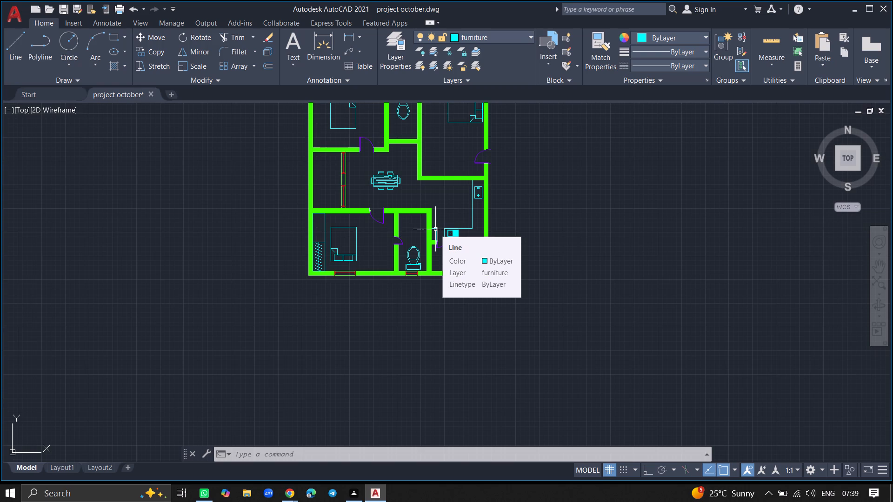
{"action": "scroll", "coordinate": [435, 229], "scroll_direction": "down", "scroll_amount": 4, "text": "ctrl"}
{"action": "scroll", "coordinate": [418, 211], "scroll_direction": "up", "scroll_amount": 2, "text": "ctrl"}
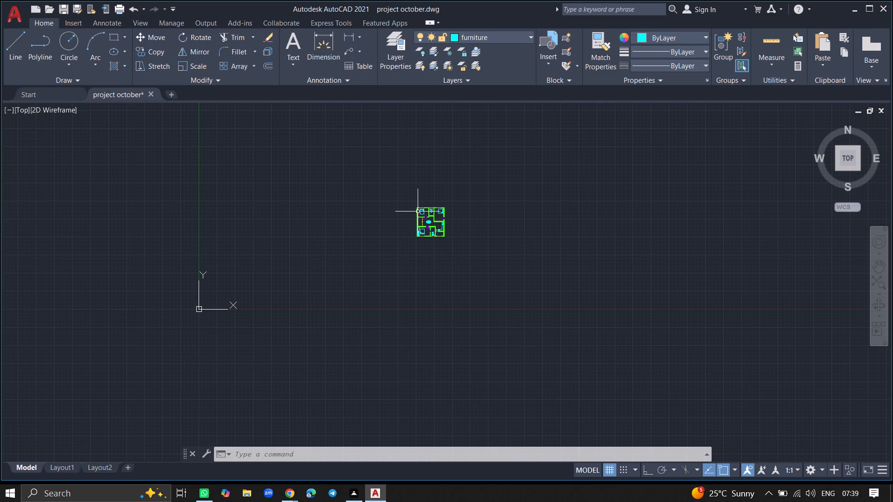
{"action": "scroll", "coordinate": [418, 211], "scroll_direction": "up", "scroll_amount": 3, "text": "ctrl"}
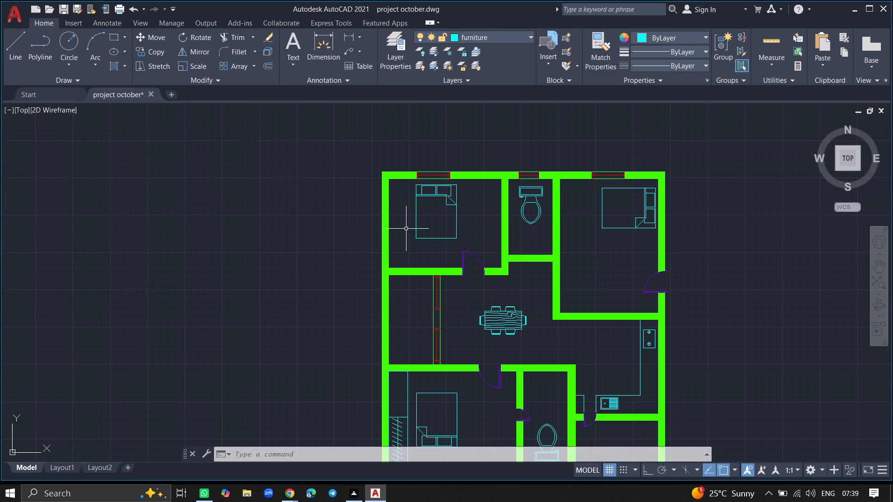
{"action": "type", "text": "rec"}
{"action": "key", "text": "Return"}
{"action": "scroll", "coordinate": [406, 229], "scroll_direction": "up", "scroll_amount": 2, "text": "ctrl"}
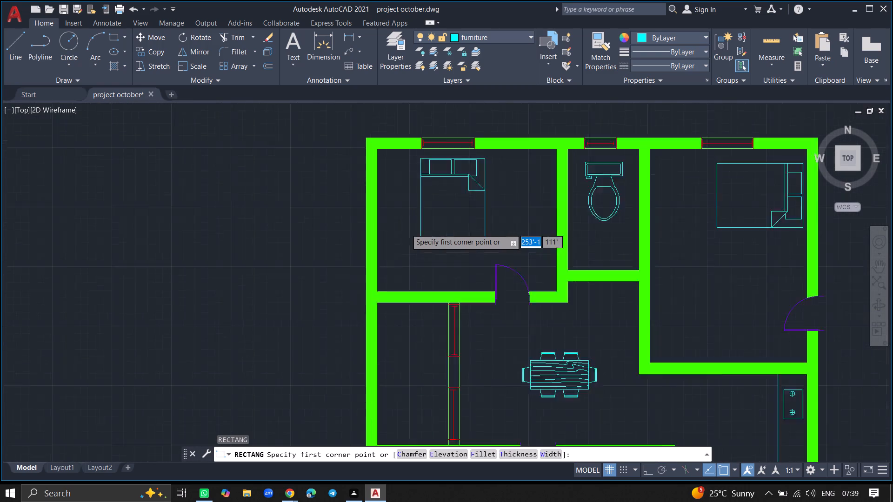
{"action": "scroll", "coordinate": [399, 209], "scroll_direction": "down", "scroll_amount": 1, "text": "ctrl"}
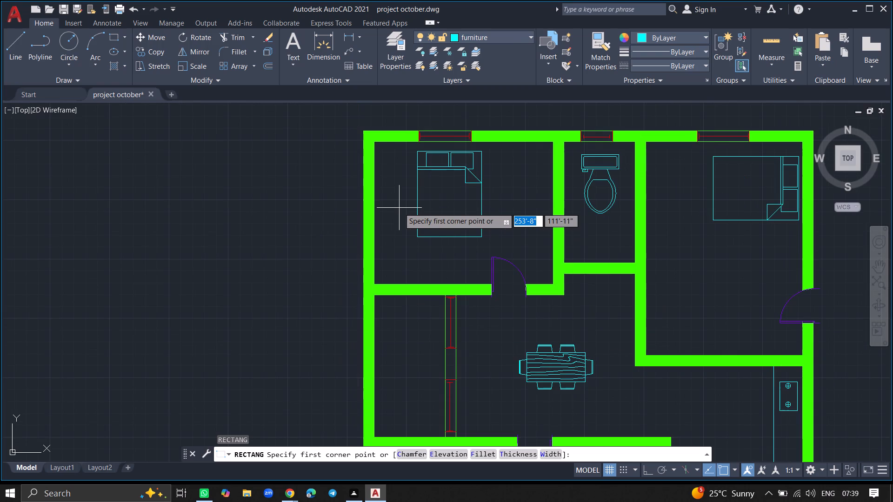
{"action": "left_click", "coordinate": [375, 142]}
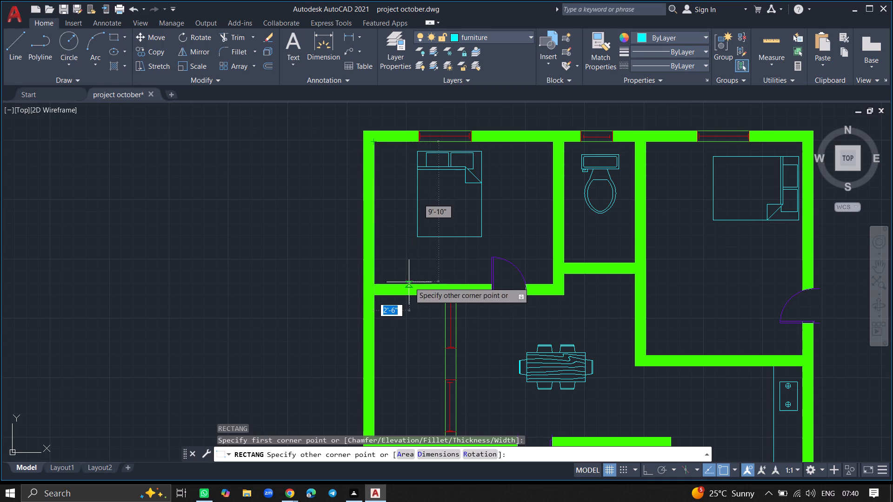
{"action": "left_click", "coordinate": [408, 284]}
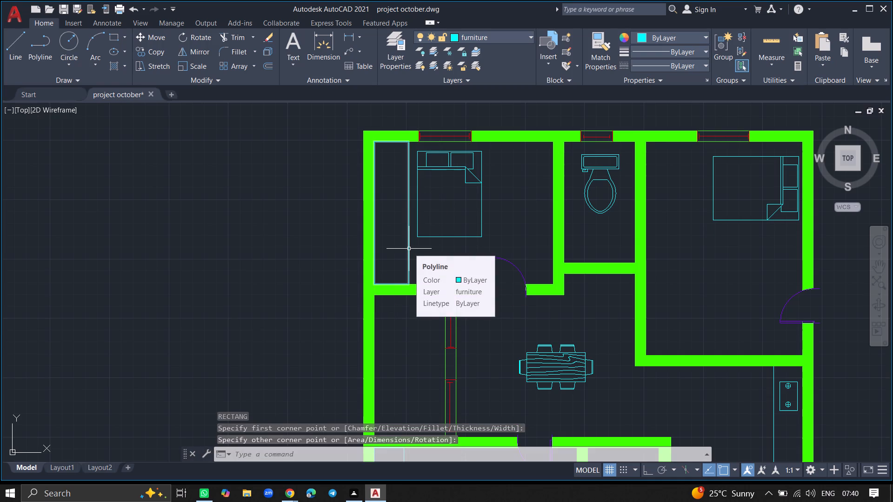
Draw a horizontal divider line across the middle of the new wardrobe, from its front edge's midpoint to the wall side.
{"action": "key", "text": "l"}
{"action": "key", "text": "Return"}
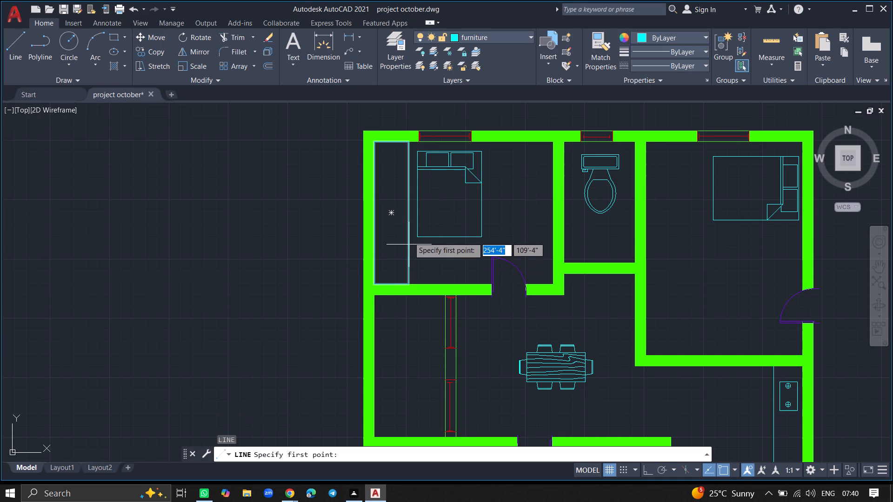
{"action": "left_click", "coordinate": [409, 213]}
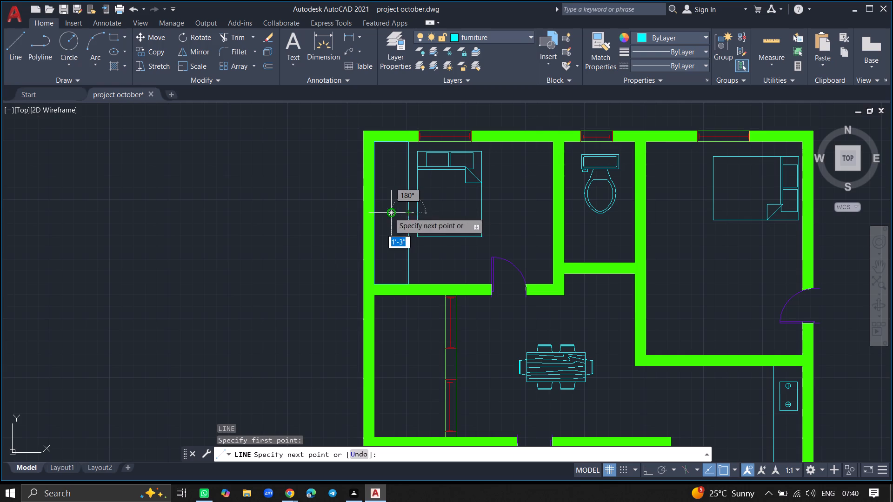
{"action": "left_click", "coordinate": [373, 212]}
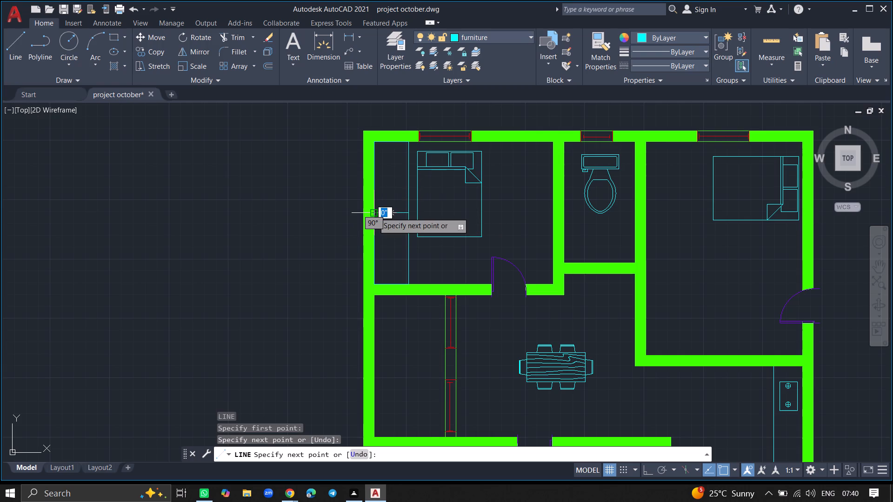
{"action": "key", "text": "Return"}
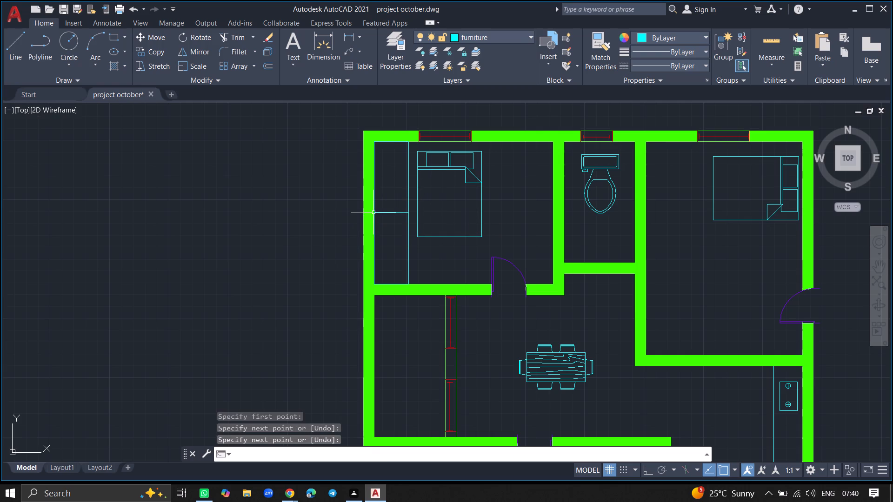
Draw a vertical rail line about 5' long from the divider's midpoint up to the wardrobe's upper end.
{"action": "key", "text": "l"}
{"action": "key", "text": "Return"}
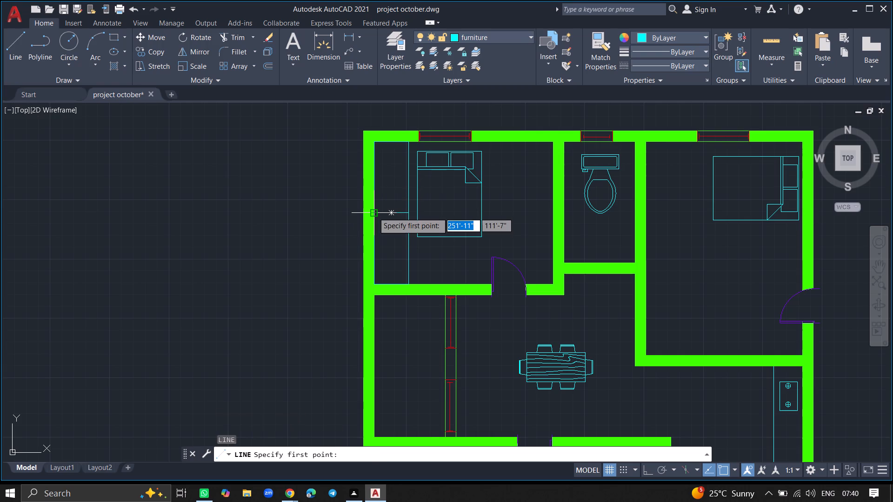
{"action": "left_click", "coordinate": [390, 211]}
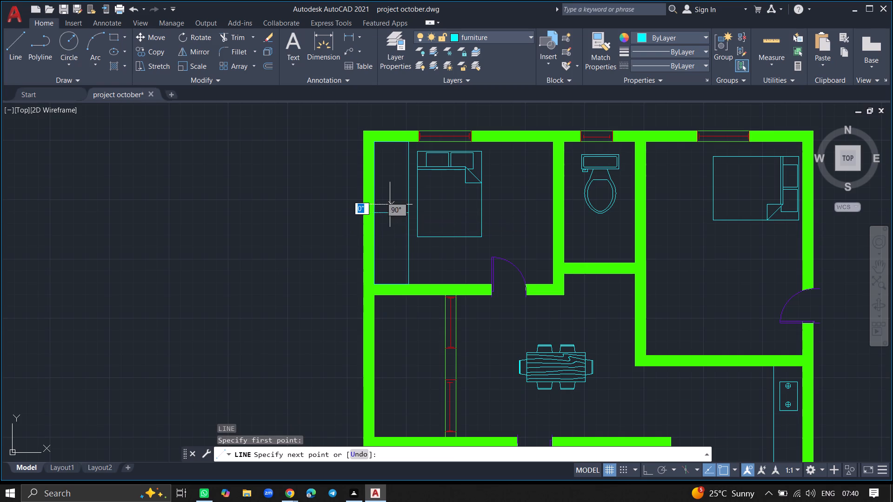
{"action": "left_click", "coordinate": [390, 142]}
{"action": "key", "text": "Return"}
Draw a slanted hanger line about 1' long across the rail near the wardrobe's upper end, sloping down toward the outer wall.
{"action": "scroll", "coordinate": [390, 142], "scroll_direction": "up", "scroll_amount": 4, "text": "ctrl"}
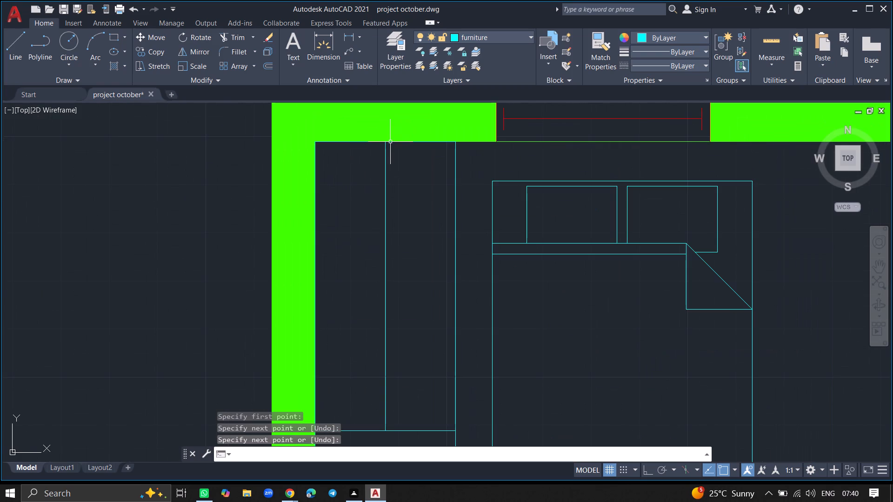
{"action": "key", "text": "l"}
{"action": "key", "text": "Return"}
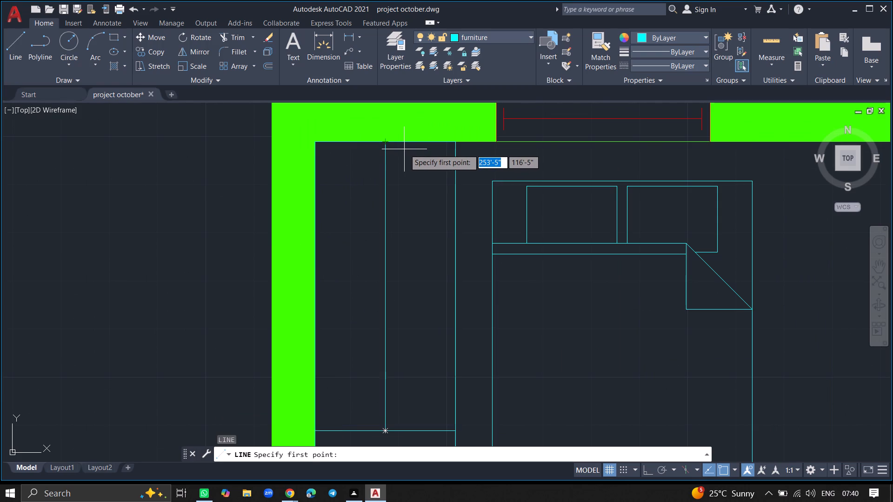
{"action": "left_click", "coordinate": [406, 149]}
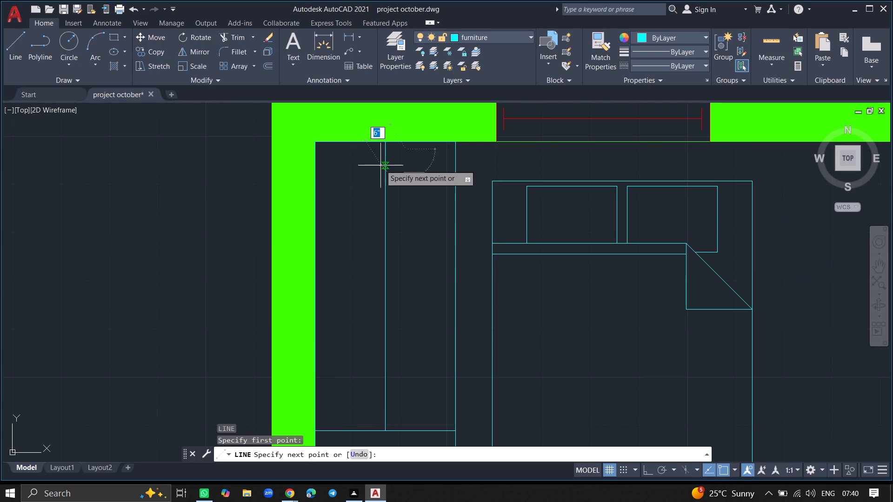
{"action": "left_click", "coordinate": [354, 174]}
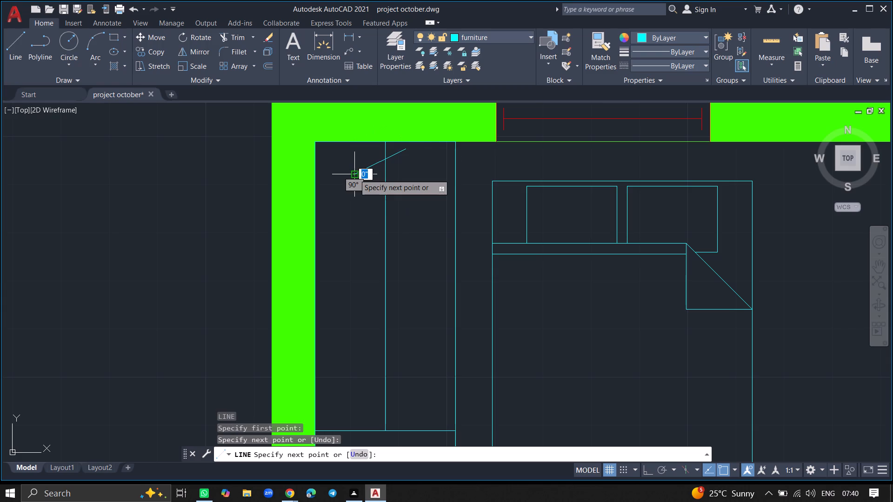
{"action": "key", "text": "Return"}
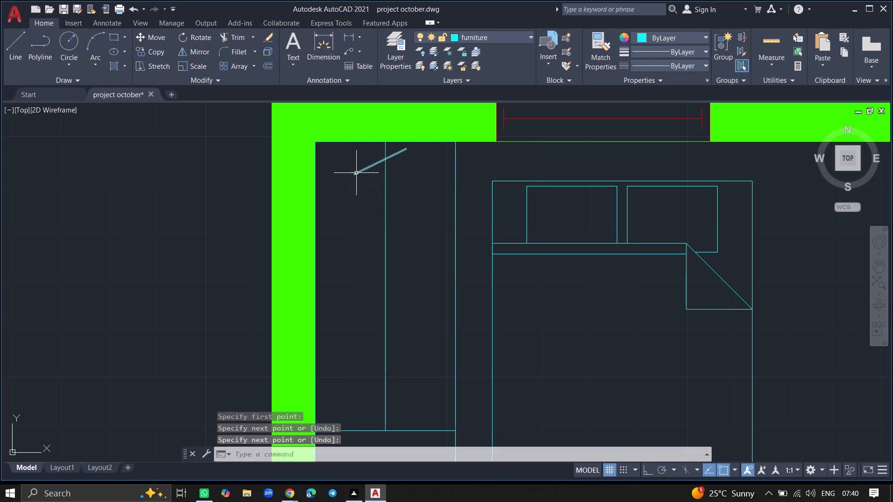
Copy the slanted hanger line in the upper-left wardrobe as an array of 10, with about 2'-11" spacing down the rail.
{"action": "left_click", "coordinate": [356, 173]}
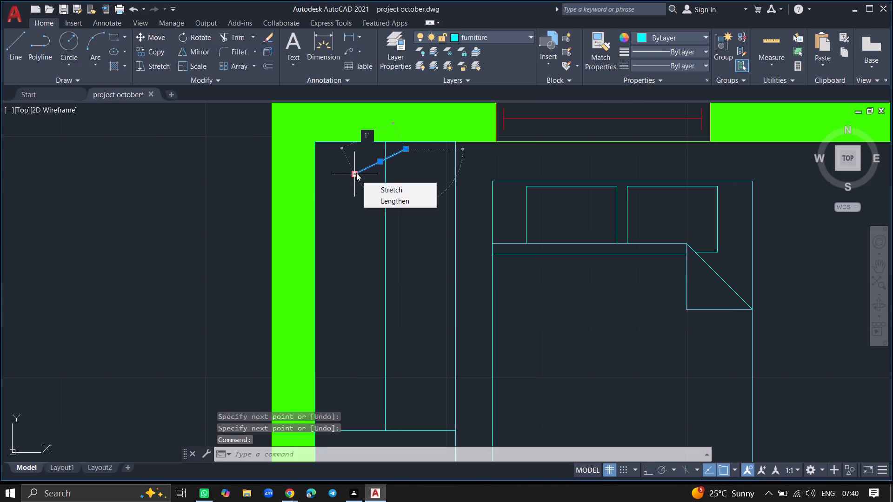
{"action": "type", "text": "copy"}
{"action": "key", "text": "Return"}
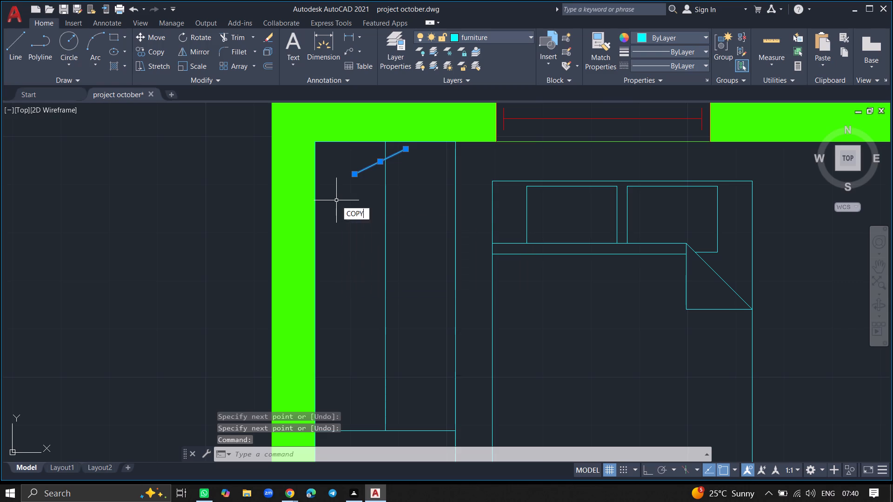
{"action": "left_click", "coordinate": [372, 164]}
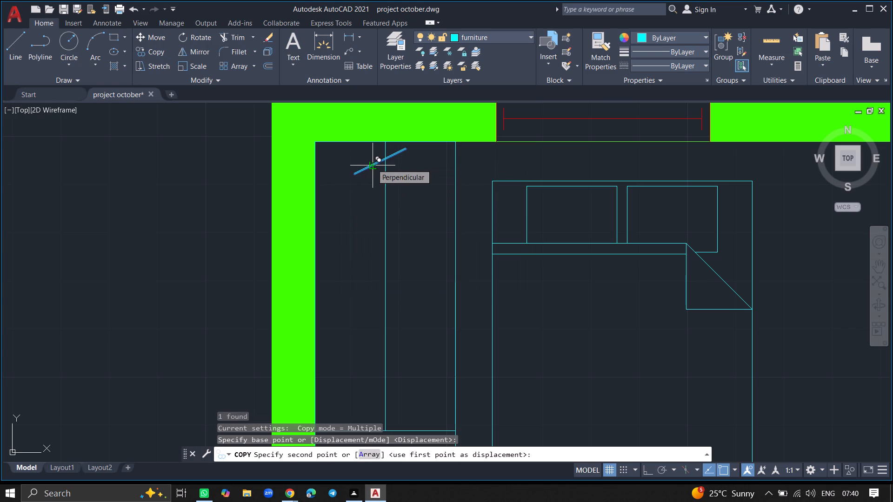
{"action": "left_click", "coordinate": [368, 453]}
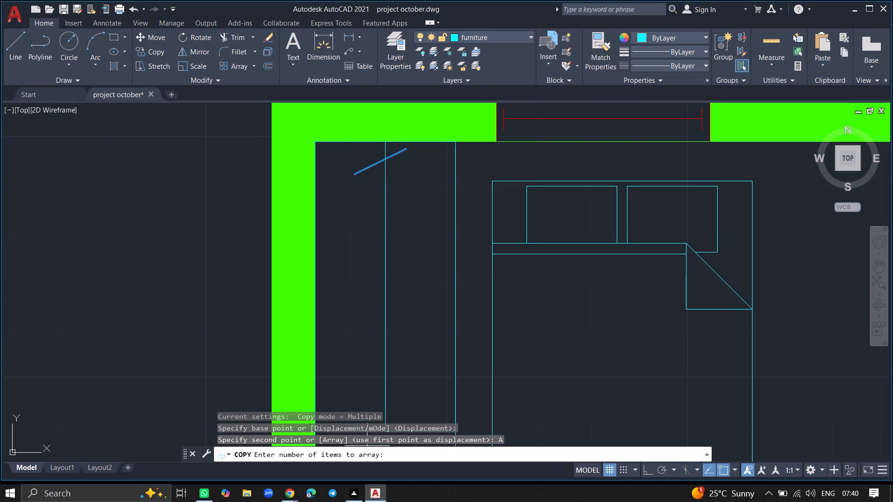
{"action": "type", "text": "10"}
{"action": "key", "text": "Return"}
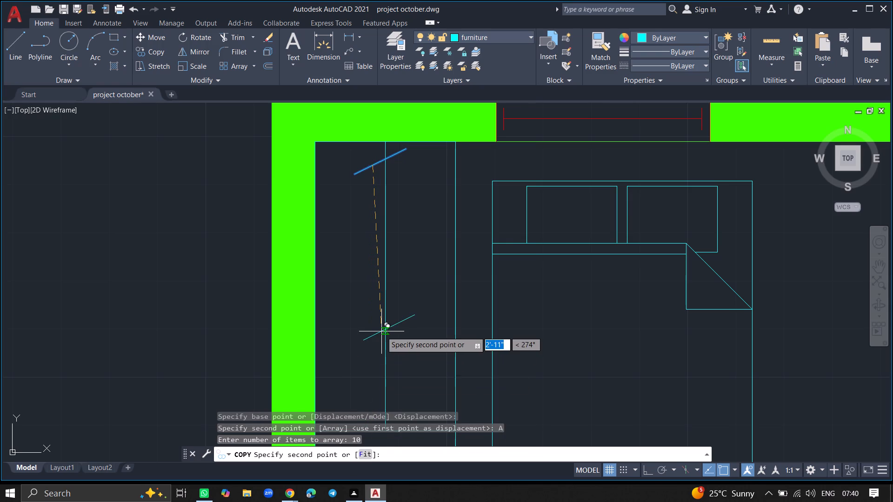
{"action": "left_click", "coordinate": [381, 331]}
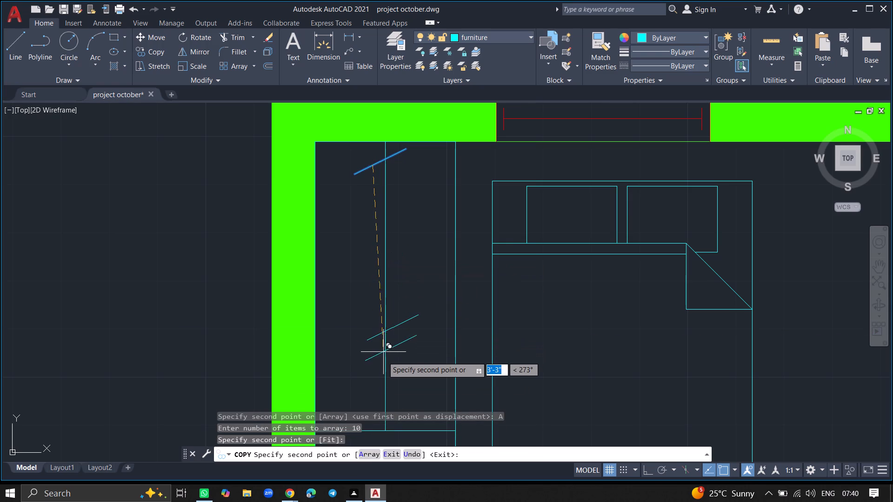
Copy the same hanger line as a fitted array of 10 items over about 4'-5", ending just above the wardrobe's divider.
{"action": "scroll", "coordinate": [382, 359], "scroll_direction": "down", "scroll_amount": 4, "text": "ctrl"}
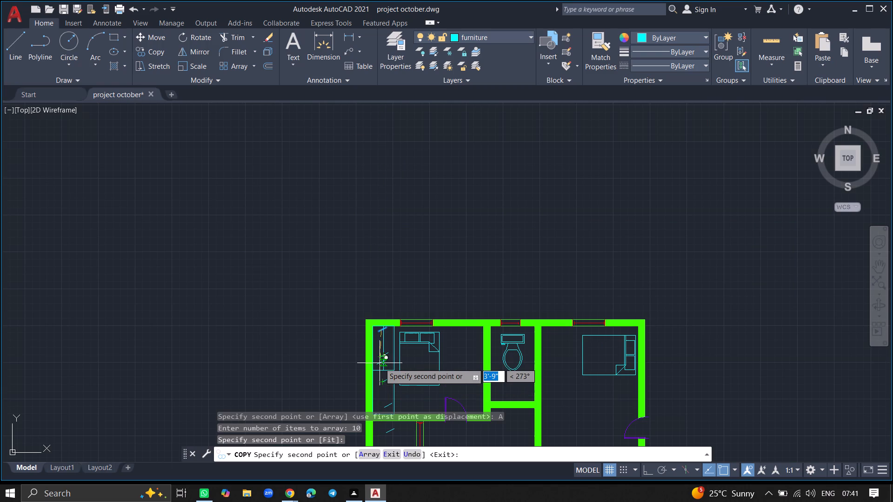
{"action": "left_click", "coordinate": [368, 451]}
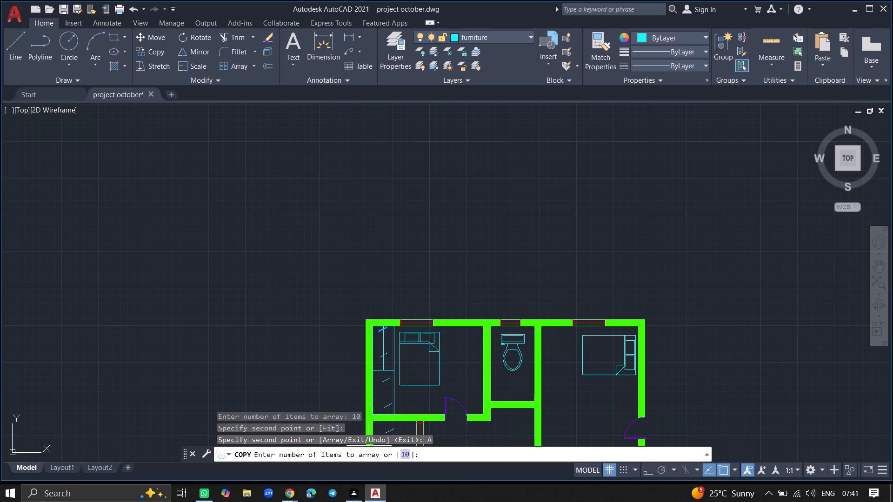
{"action": "key", "text": "Return"}
{"action": "left_click", "coordinate": [368, 451]}
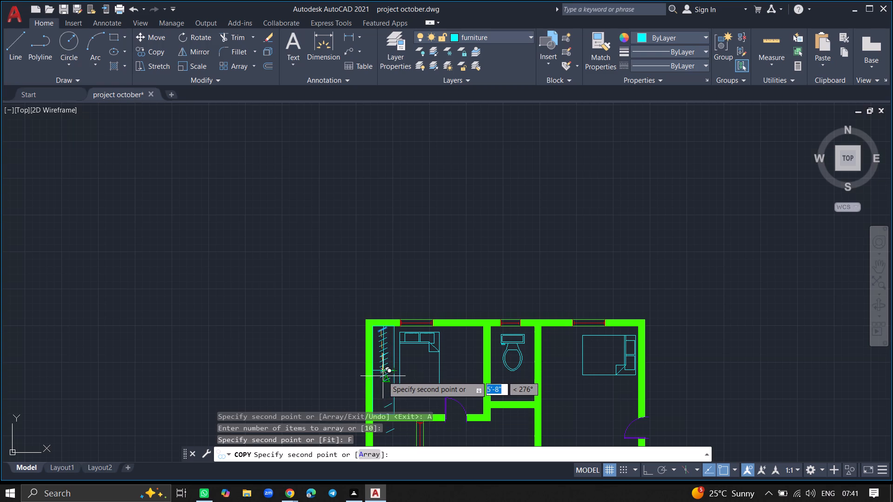
{"action": "scroll", "coordinate": [383, 376], "scroll_direction": "up", "scroll_amount": 6, "text": "ctrl"}
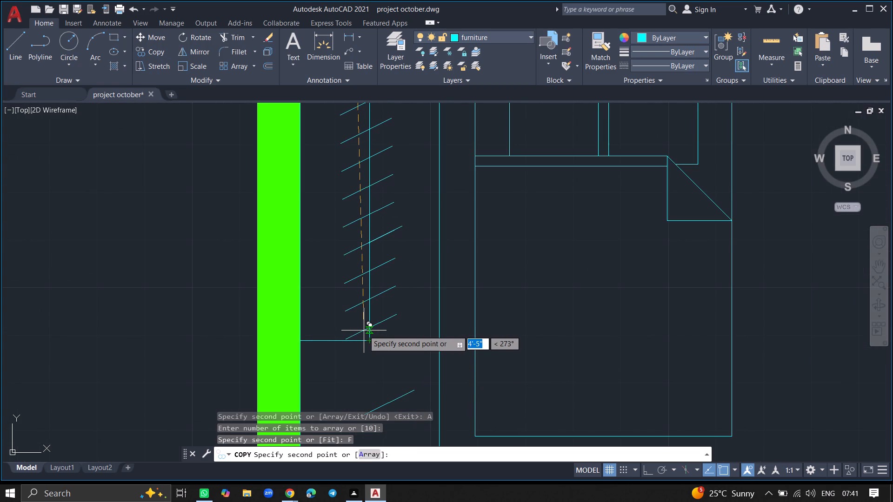
{"action": "left_click", "coordinate": [364, 330]}
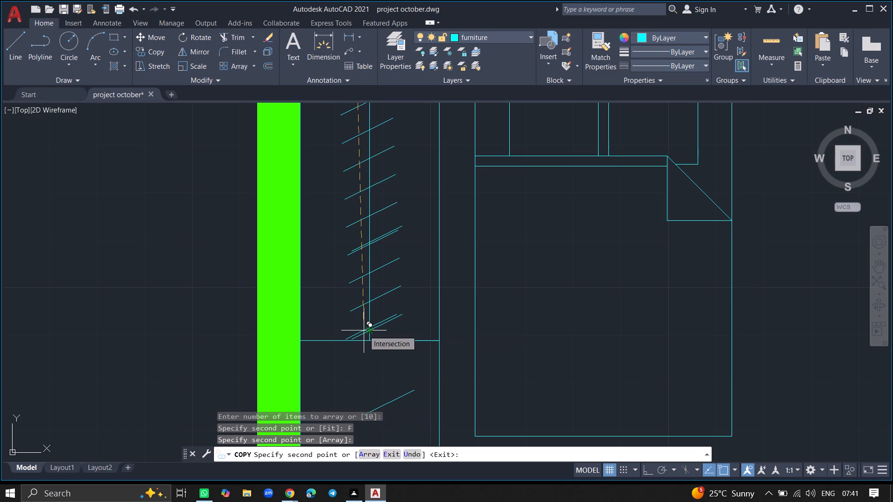
{"action": "key", "text": "Return"}
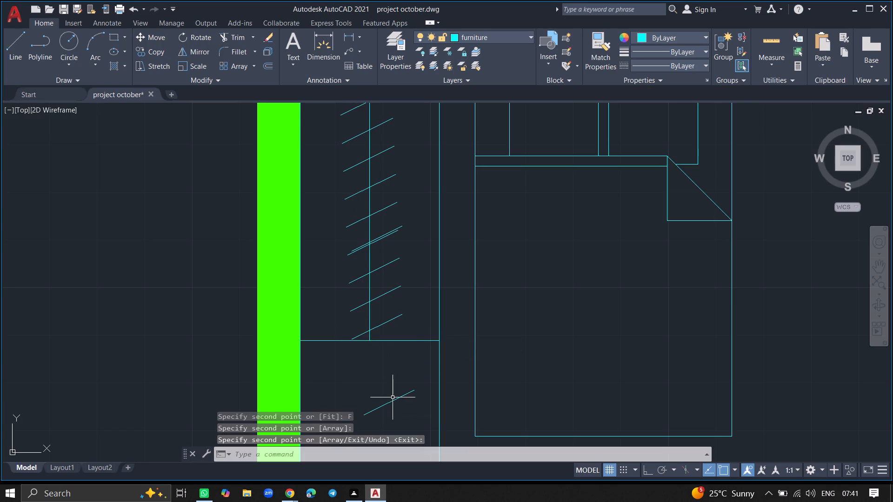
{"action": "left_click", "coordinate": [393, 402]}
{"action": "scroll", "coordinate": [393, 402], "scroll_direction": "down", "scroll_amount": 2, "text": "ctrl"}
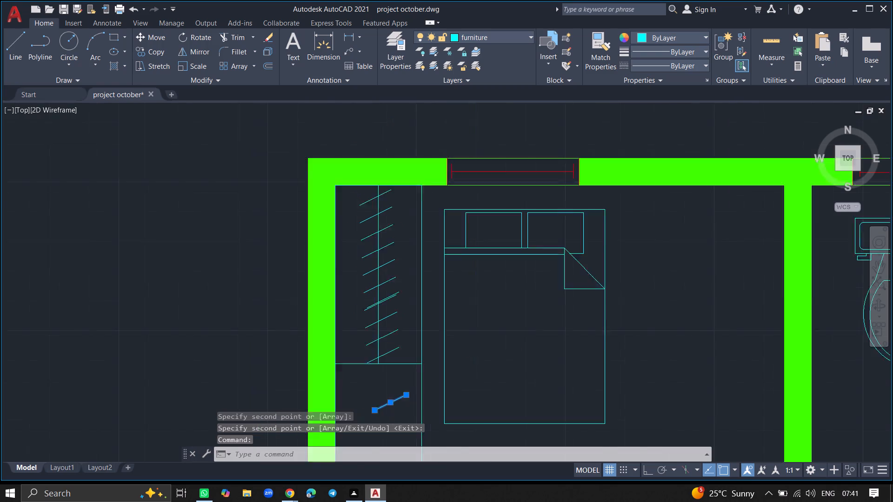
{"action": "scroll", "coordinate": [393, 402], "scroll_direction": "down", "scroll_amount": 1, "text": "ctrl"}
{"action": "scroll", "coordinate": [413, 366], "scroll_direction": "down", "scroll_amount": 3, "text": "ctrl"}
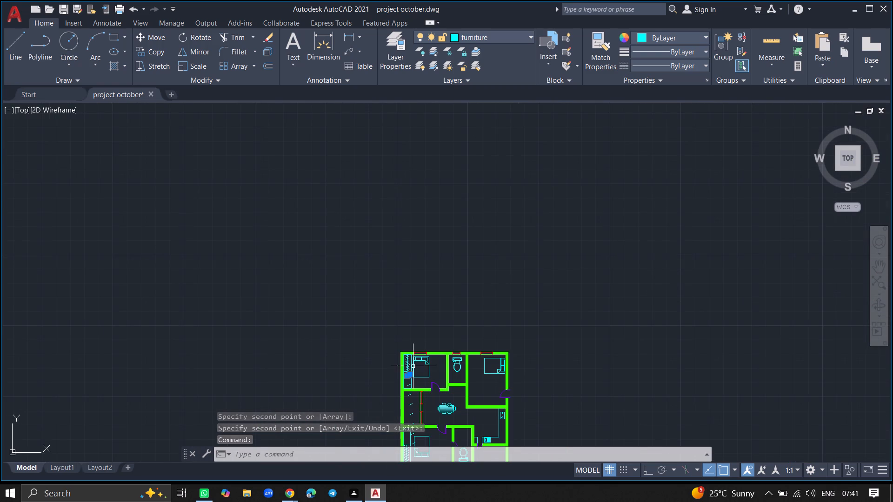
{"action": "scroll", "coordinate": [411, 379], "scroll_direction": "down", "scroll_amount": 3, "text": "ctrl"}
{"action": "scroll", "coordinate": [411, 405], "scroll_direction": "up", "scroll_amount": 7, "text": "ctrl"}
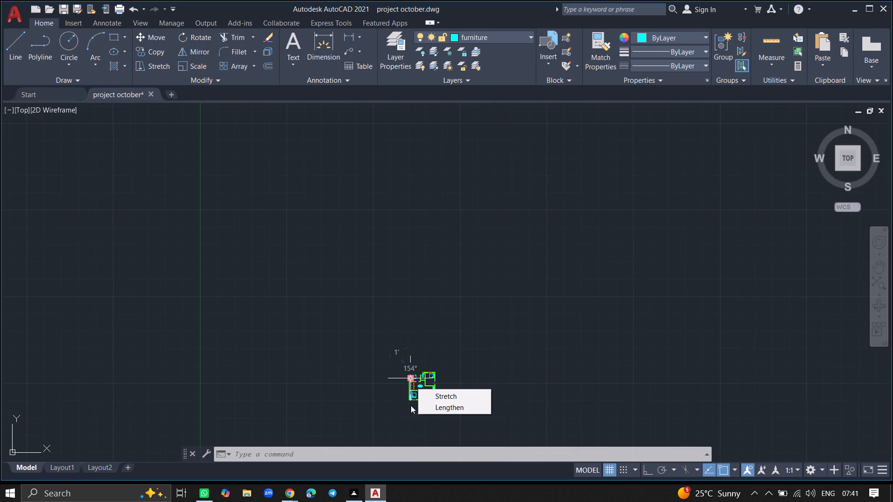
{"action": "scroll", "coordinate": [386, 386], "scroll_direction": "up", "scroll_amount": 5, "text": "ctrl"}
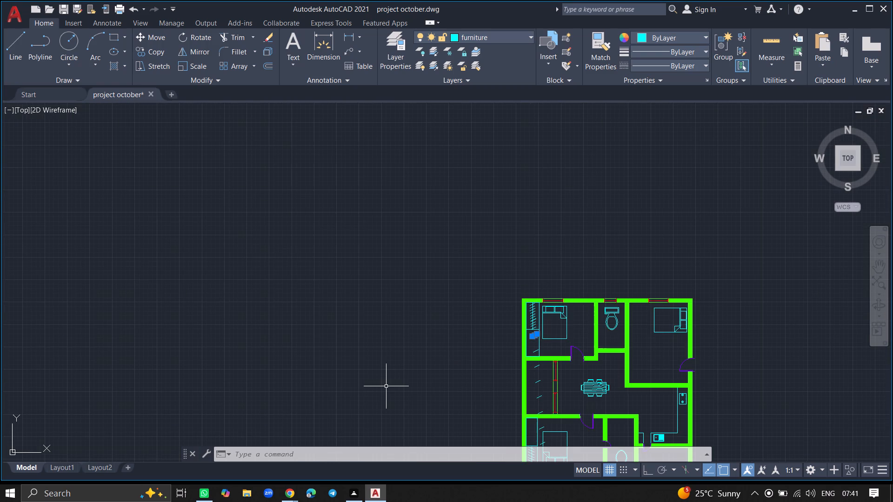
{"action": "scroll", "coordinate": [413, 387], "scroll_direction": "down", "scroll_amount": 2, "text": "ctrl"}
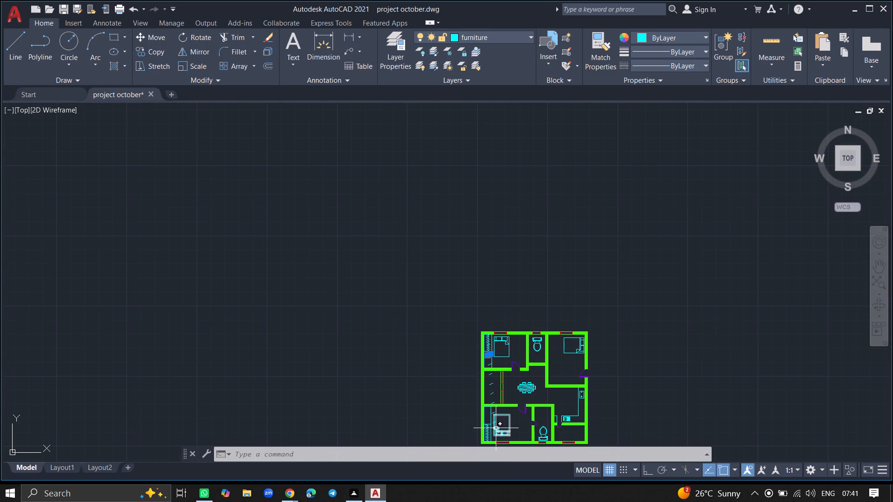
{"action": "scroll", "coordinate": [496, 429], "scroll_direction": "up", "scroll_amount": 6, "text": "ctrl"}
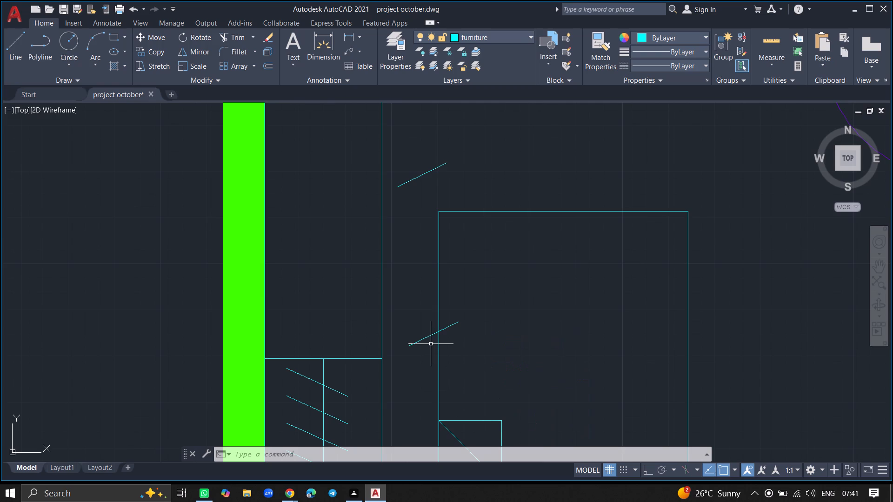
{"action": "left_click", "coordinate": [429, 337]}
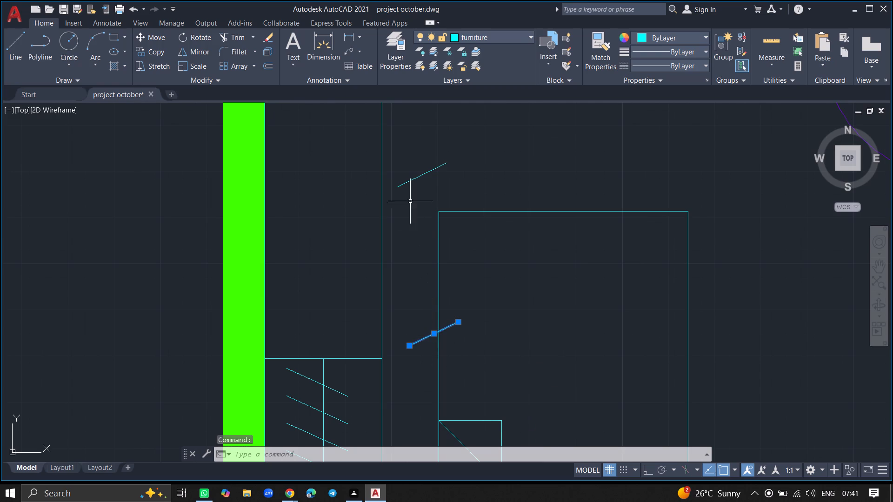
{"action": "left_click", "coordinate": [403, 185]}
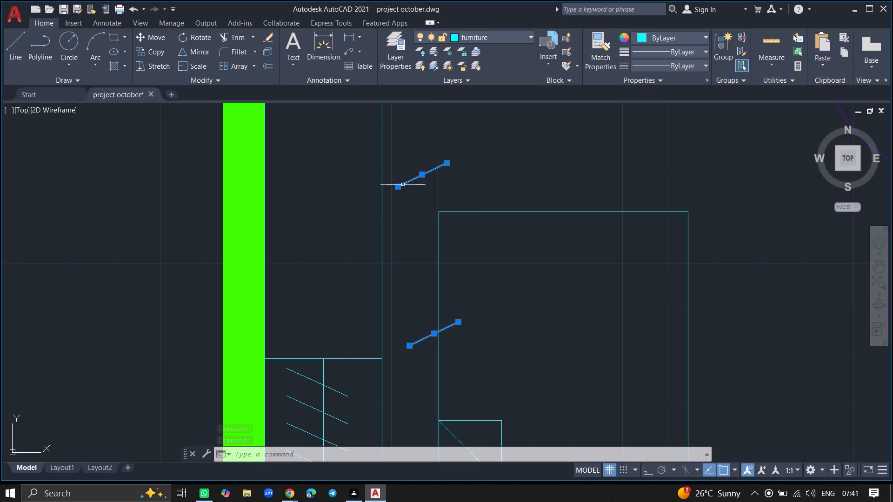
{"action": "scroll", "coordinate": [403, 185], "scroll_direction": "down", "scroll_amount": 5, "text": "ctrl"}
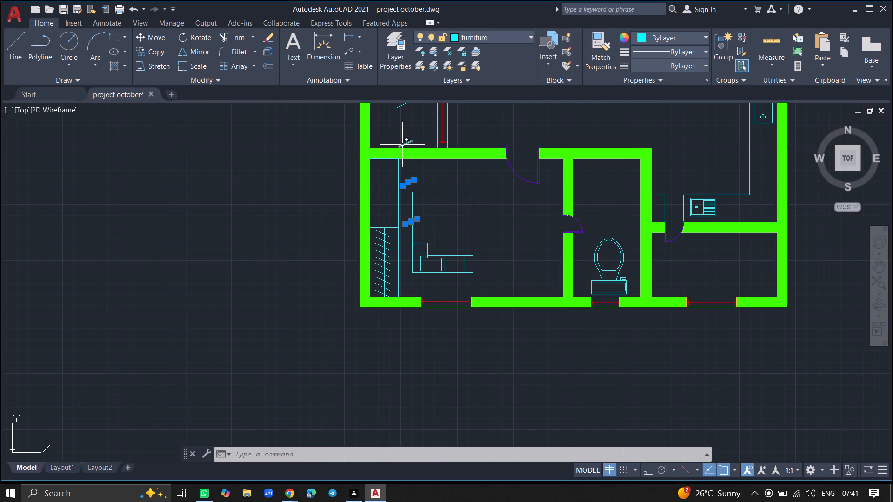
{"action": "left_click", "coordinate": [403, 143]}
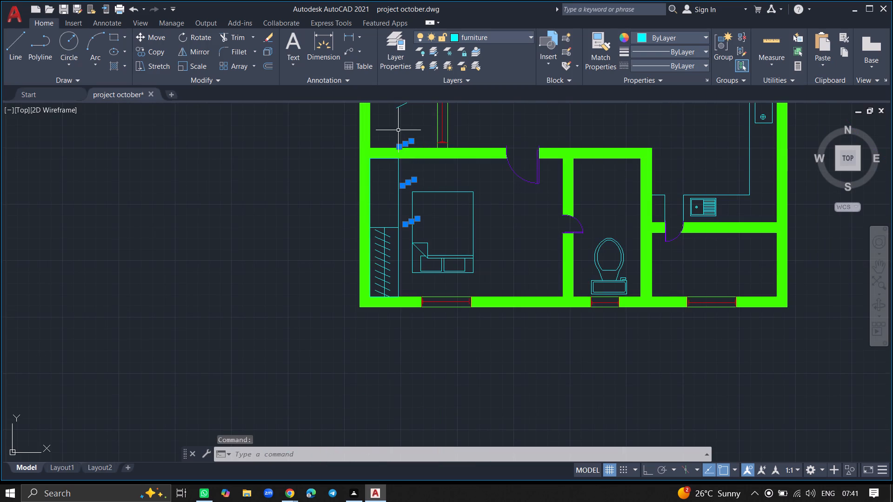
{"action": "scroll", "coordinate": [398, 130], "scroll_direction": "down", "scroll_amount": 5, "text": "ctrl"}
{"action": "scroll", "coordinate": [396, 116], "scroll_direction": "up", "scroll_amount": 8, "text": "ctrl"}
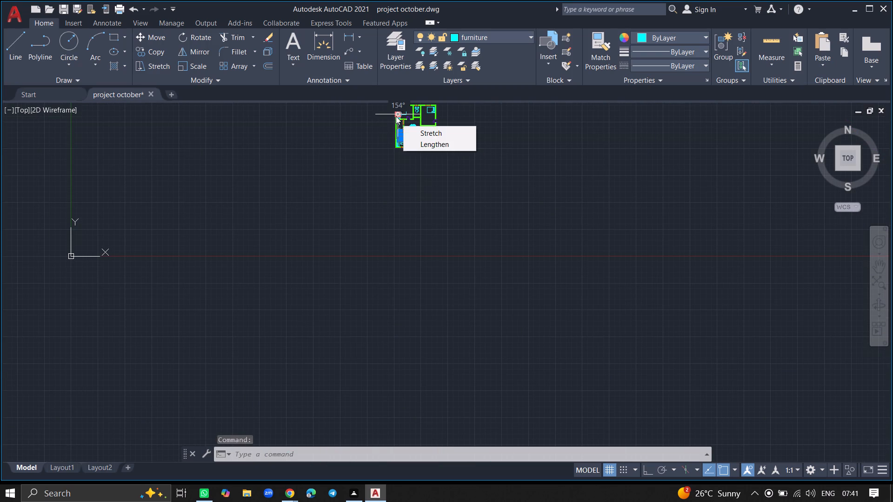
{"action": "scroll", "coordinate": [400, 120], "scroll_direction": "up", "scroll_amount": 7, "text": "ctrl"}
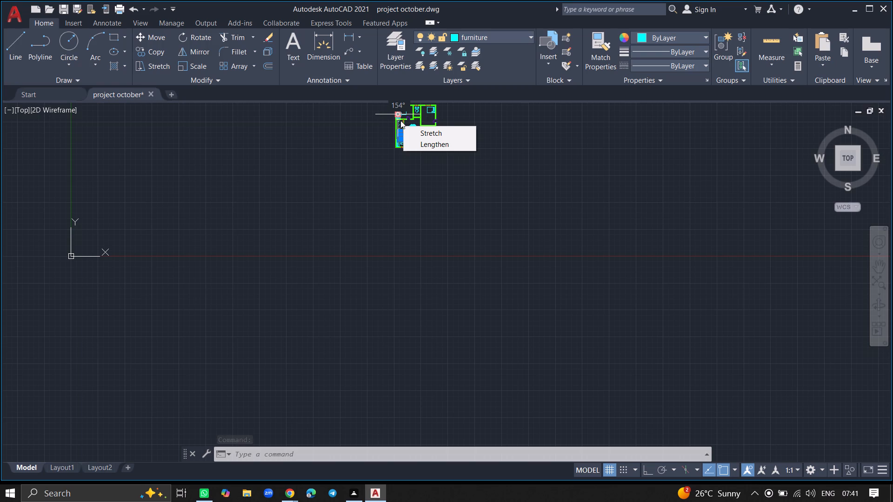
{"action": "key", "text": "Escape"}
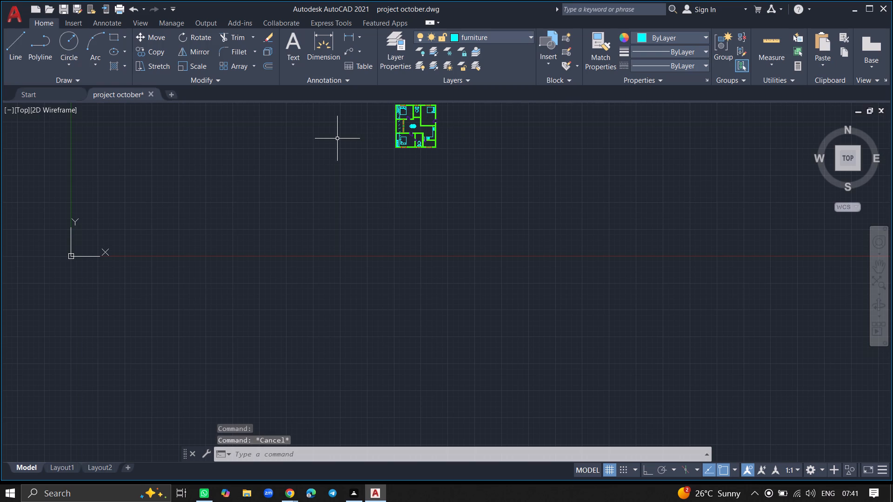
Erase five stray hanger lines: four in the room between the two left-hand bedrooms and one beside the lower bedroom's wardrobe.
{"action": "scroll", "coordinate": [337, 139], "scroll_direction": "up", "scroll_amount": 5, "text": "ctrl"}
{"action": "scroll", "coordinate": [337, 139], "scroll_direction": "down", "scroll_amount": 8, "text": "ctrl"}
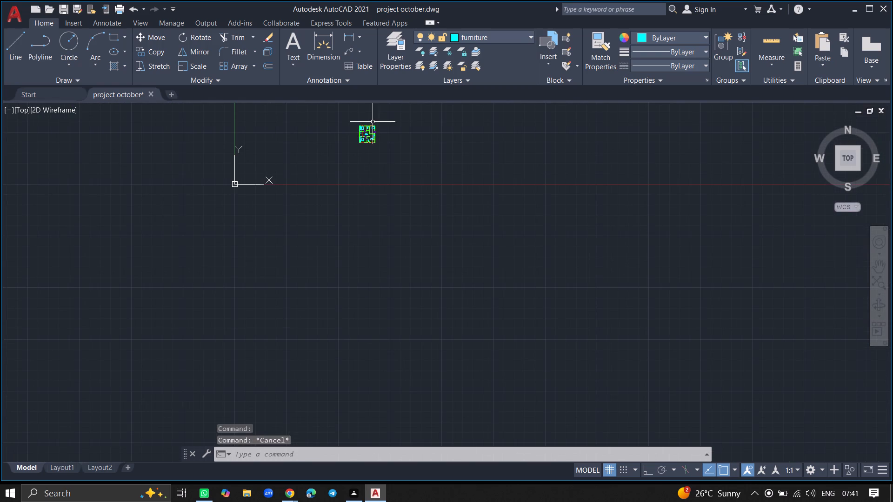
{"action": "scroll", "coordinate": [367, 122], "scroll_direction": "up", "scroll_amount": 7, "text": "ctrl"}
{"action": "scroll", "coordinate": [308, 192], "scroll_direction": "down", "scroll_amount": 4, "text": "ctrl"}
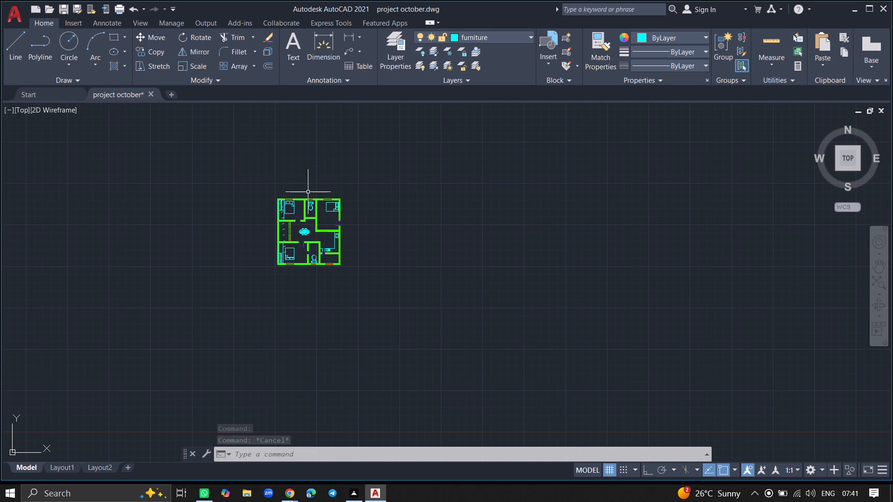
{"action": "scroll", "coordinate": [286, 232], "scroll_direction": "up", "scroll_amount": 5, "text": "ctrl"}
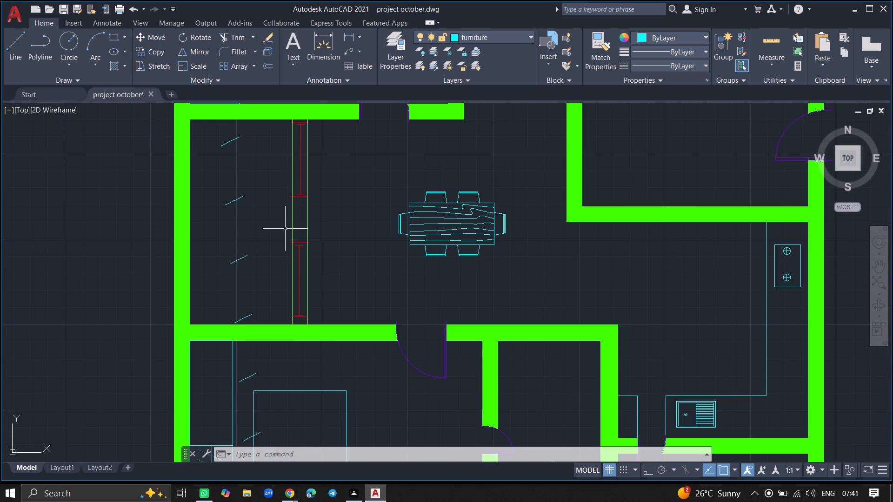
{"action": "left_click", "coordinate": [264, 168]}
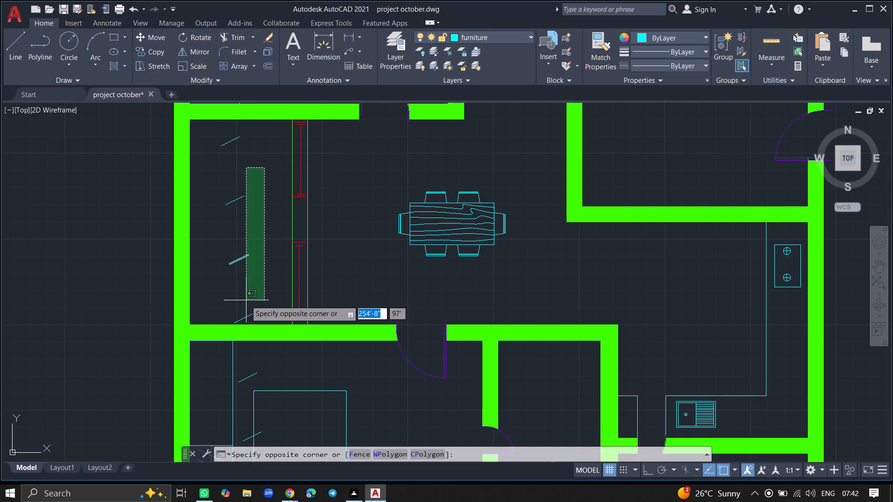
{"action": "left_click", "coordinate": [222, 300]}
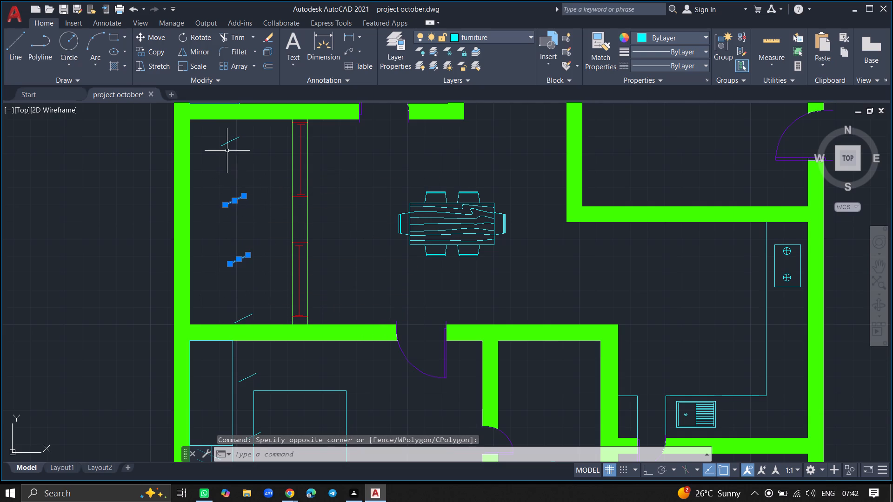
{"action": "left_click", "coordinate": [227, 144]}
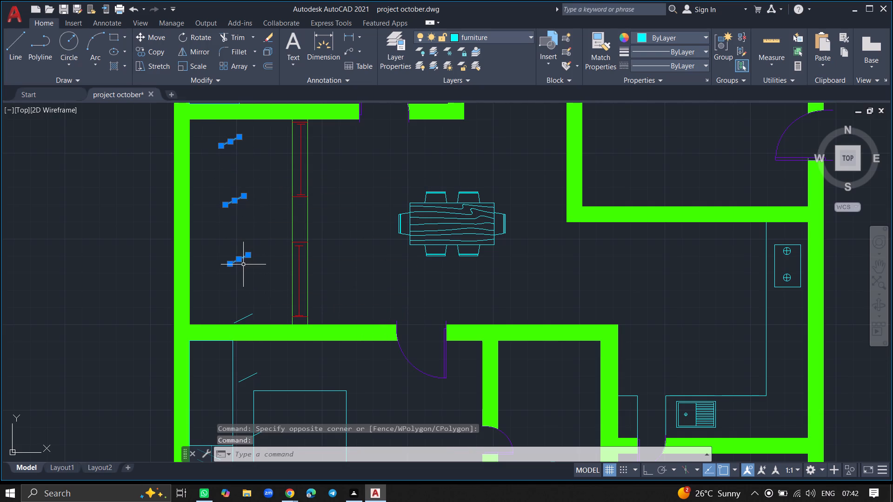
{"action": "left_click", "coordinate": [243, 318]}
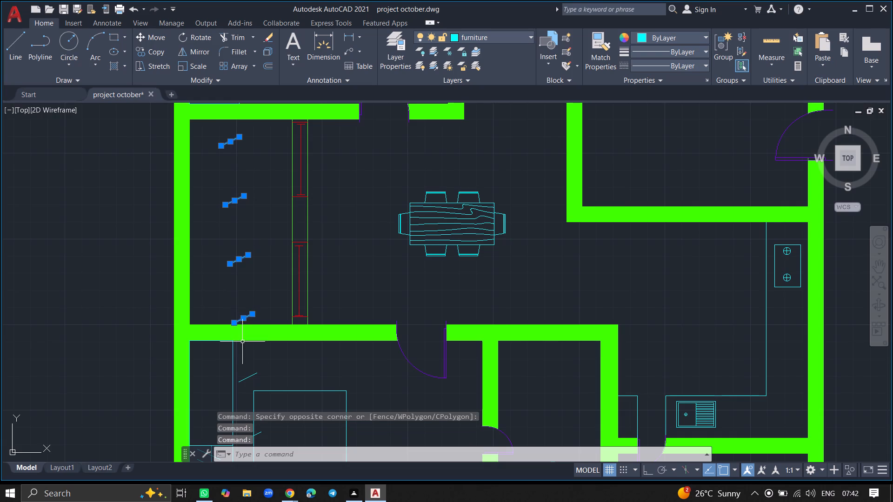
{"action": "left_click", "coordinate": [247, 377]}
{"action": "key", "text": "Delete"}
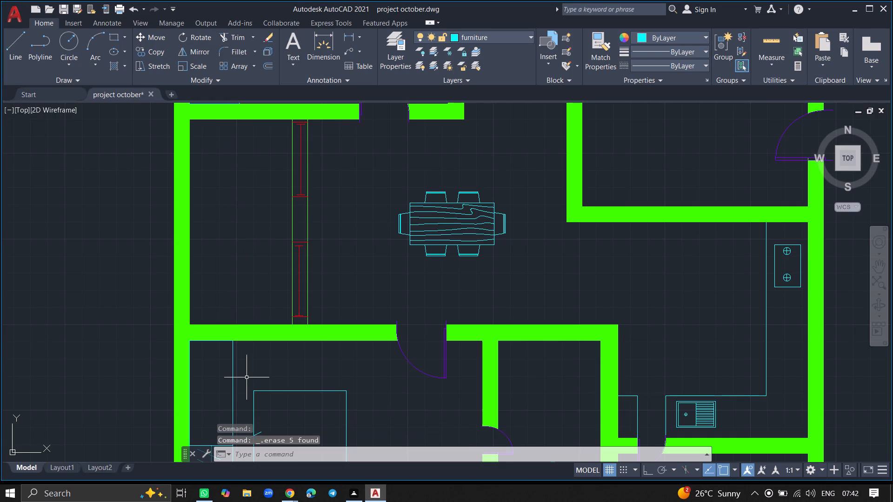
{"action": "scroll", "coordinate": [247, 377], "scroll_direction": "down", "scroll_amount": 4, "text": "ctrl"}
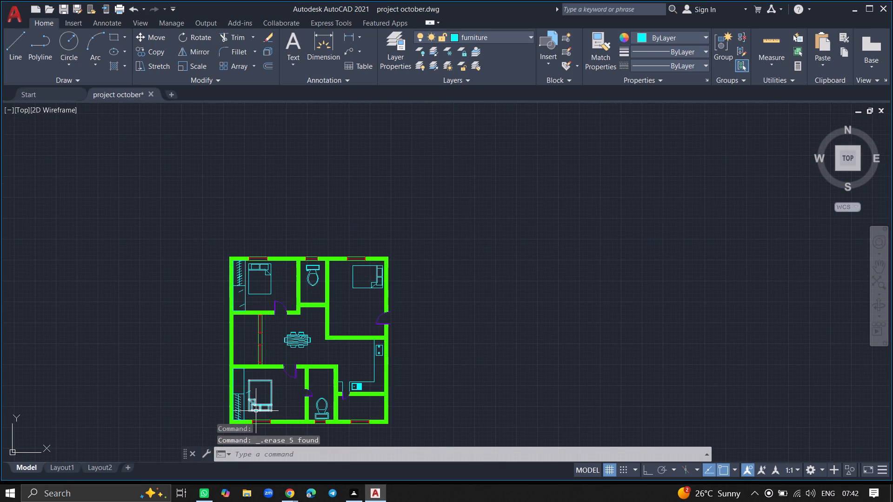
Erase three stray hanger lines: one over the lower bedroom's bed edge and two below the divider in the upper-left wardrobe.
{"action": "scroll", "coordinate": [245, 406], "scroll_direction": "up", "scroll_amount": 6, "text": "ctrl"}
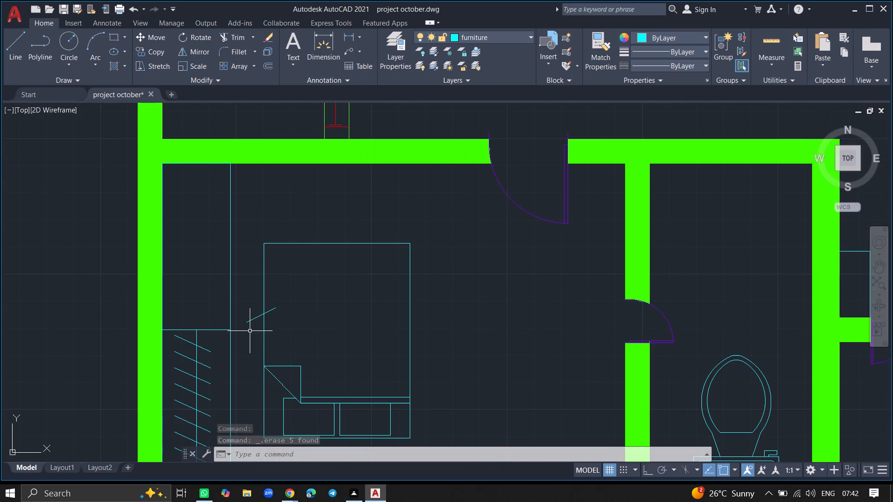
{"action": "left_click", "coordinate": [250, 321]}
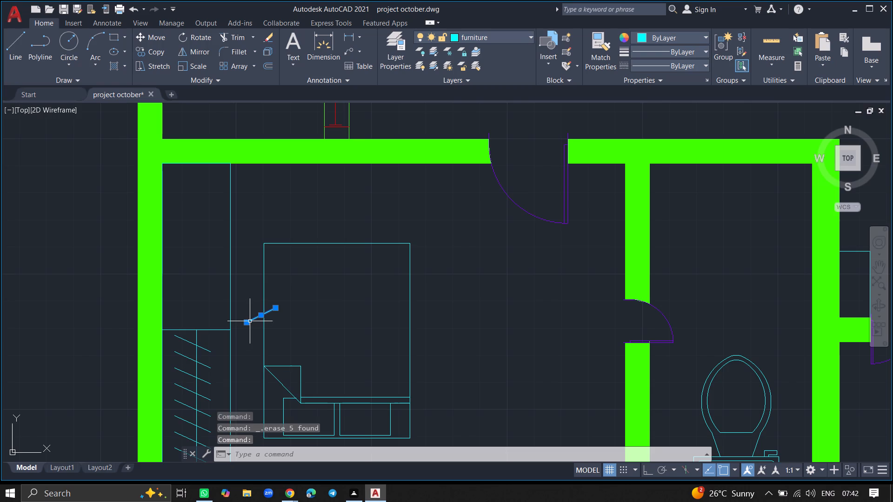
{"action": "key", "text": "Delete"}
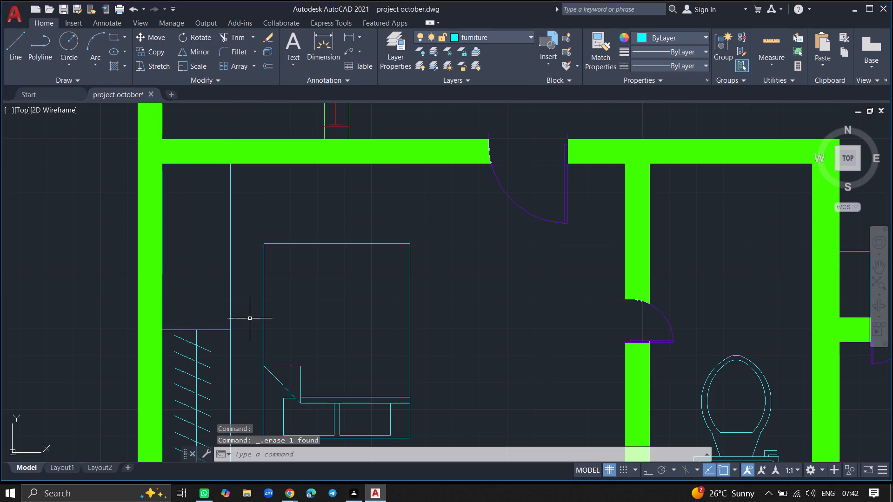
{"action": "scroll", "coordinate": [299, 266], "scroll_direction": "down", "scroll_amount": 2, "text": "ctrl"}
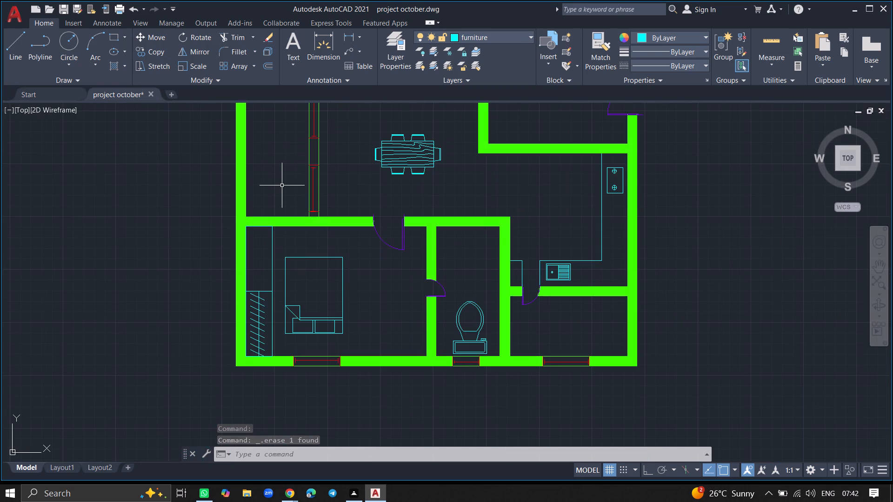
{"action": "scroll", "coordinate": [282, 185], "scroll_direction": "down", "scroll_amount": 2, "text": "ctrl"}
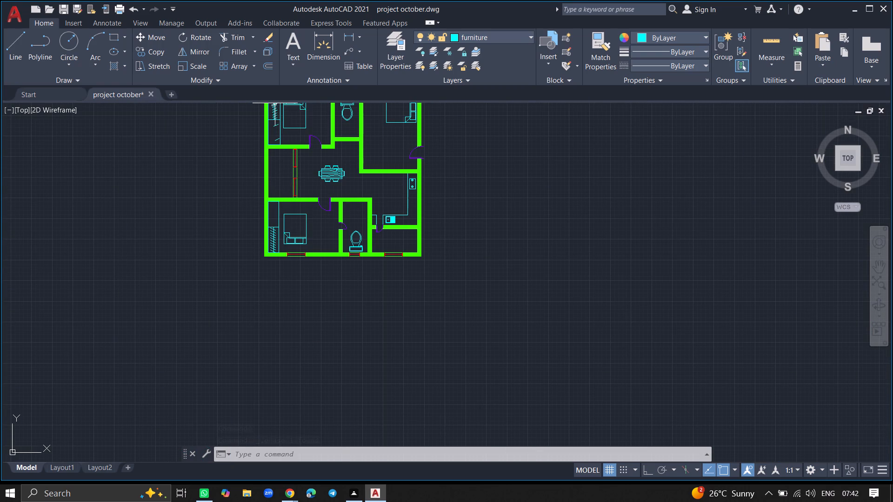
{"action": "scroll", "coordinate": [274, 101], "scroll_direction": "up", "scroll_amount": 9, "text": "ctrl"}
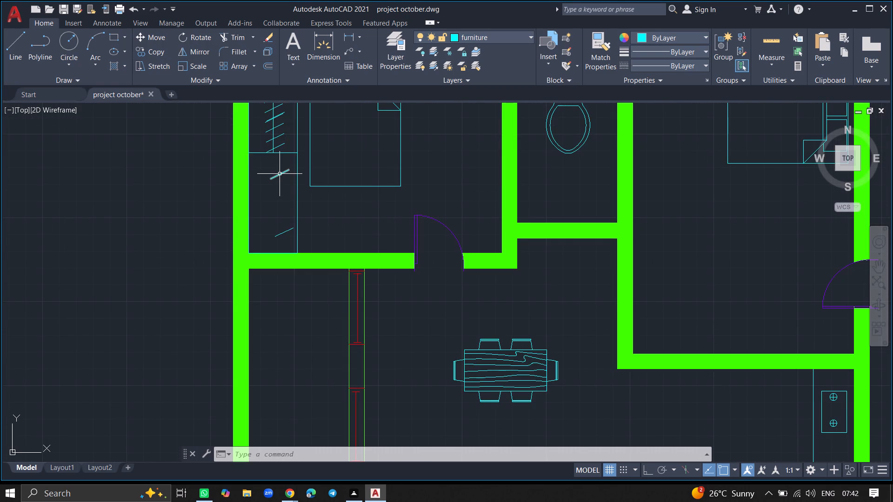
{"action": "left_click", "coordinate": [280, 174]}
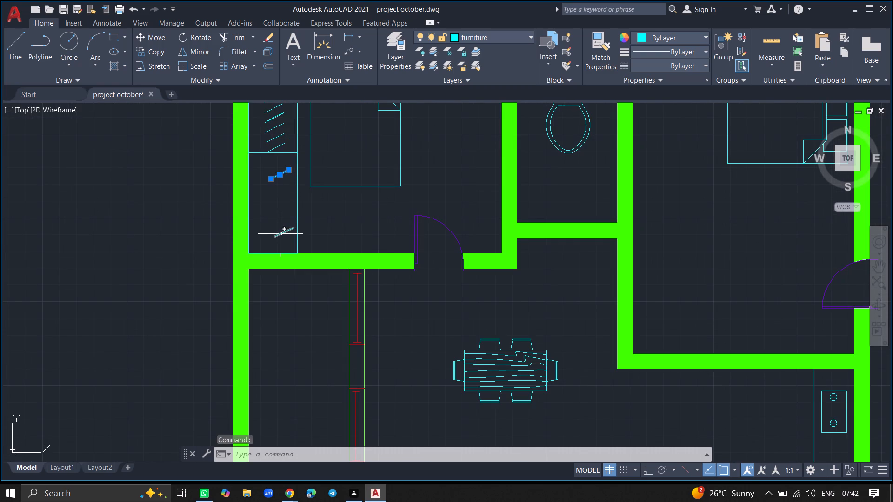
{"action": "left_click", "coordinate": [280, 234]}
{"action": "key", "text": "Delete"}
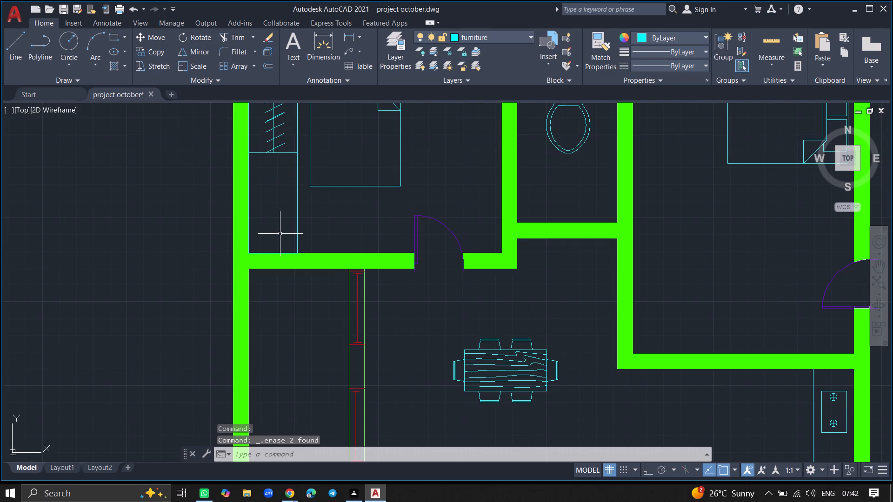
Make the dimensions layer current.
{"action": "scroll", "coordinate": [280, 234], "scroll_direction": "down", "scroll_amount": 5, "text": "ctrl"}
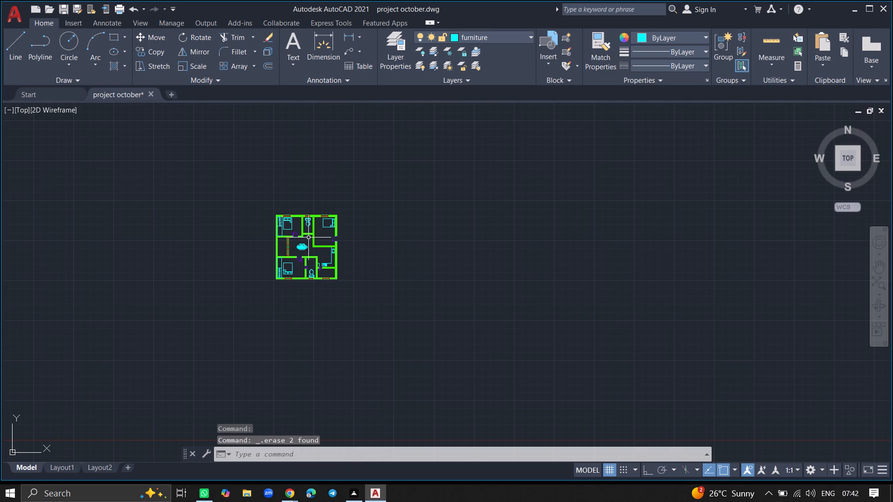
{"action": "scroll", "coordinate": [308, 238], "scroll_direction": "up", "scroll_amount": 2, "text": "ctrl"}
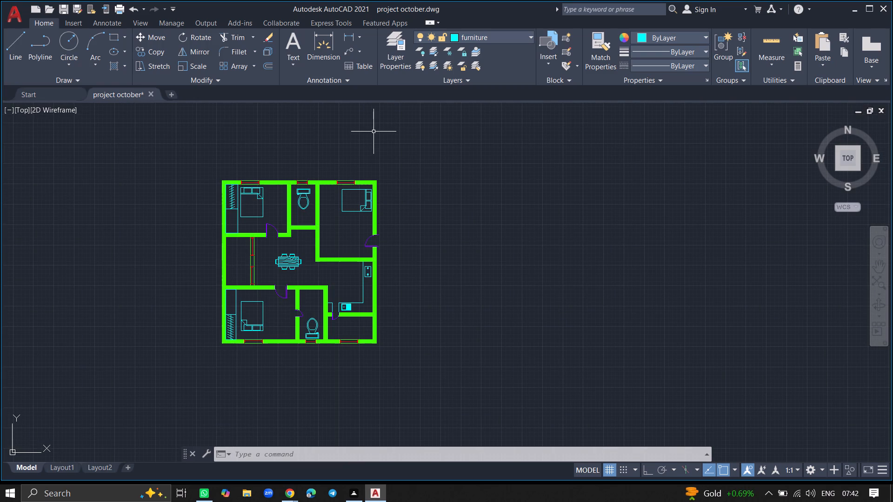
{"action": "double_click", "coordinate": [393, 62]}
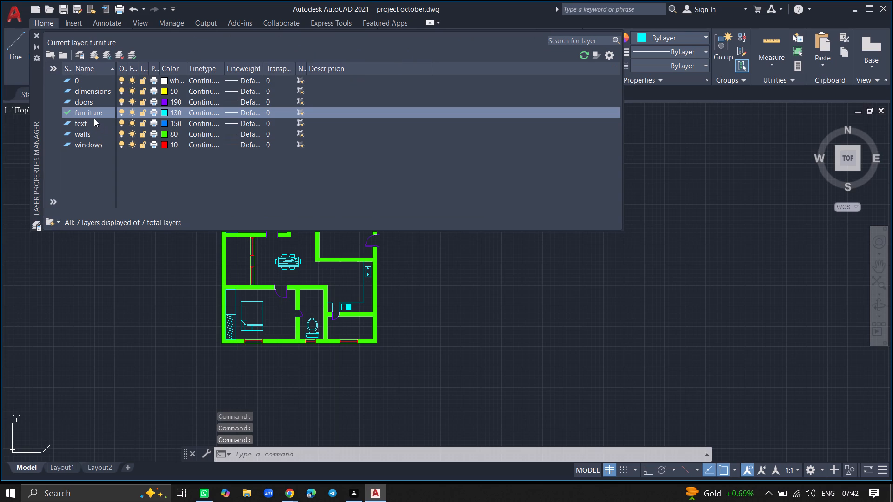
{"action": "double_click", "coordinate": [94, 90]}
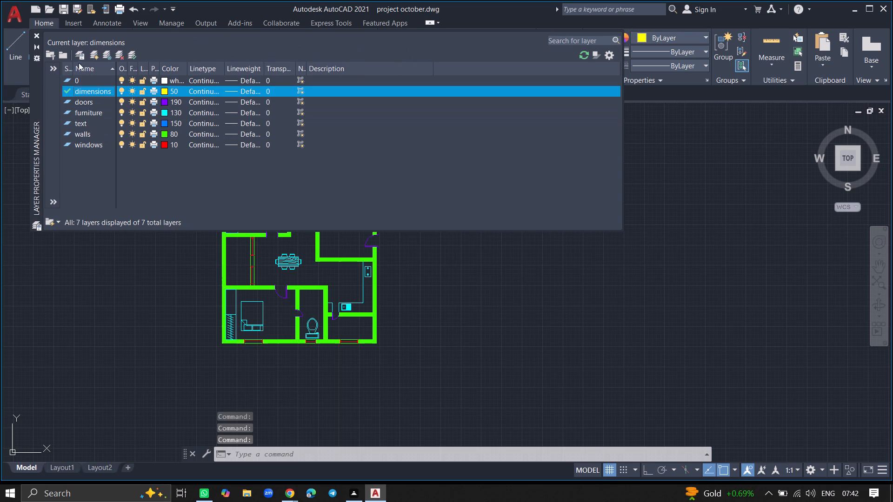
{"action": "left_click", "coordinate": [37, 32]}
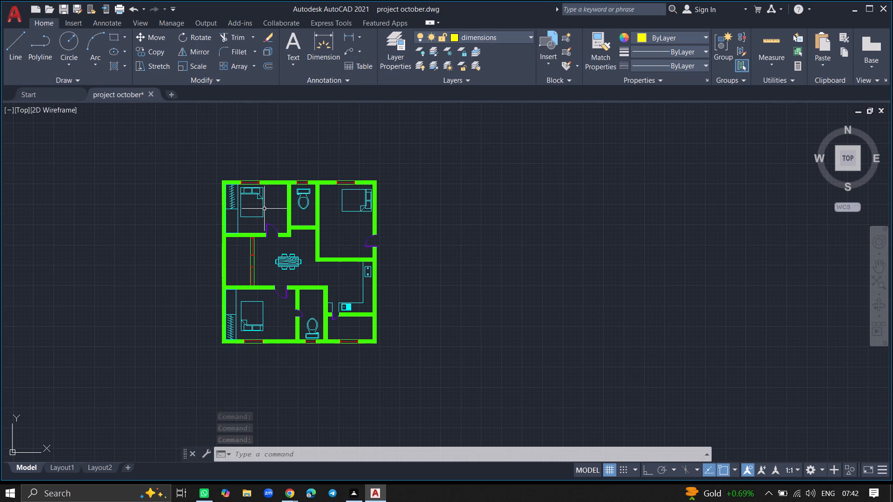
Add a vertical linear dimension between the inner wall faces of the upper-left bedroom, between the bed and the bathroom wall.
{"action": "scroll", "coordinate": [264, 209], "scroll_direction": "up", "scroll_amount": 4, "text": "ctrl"}
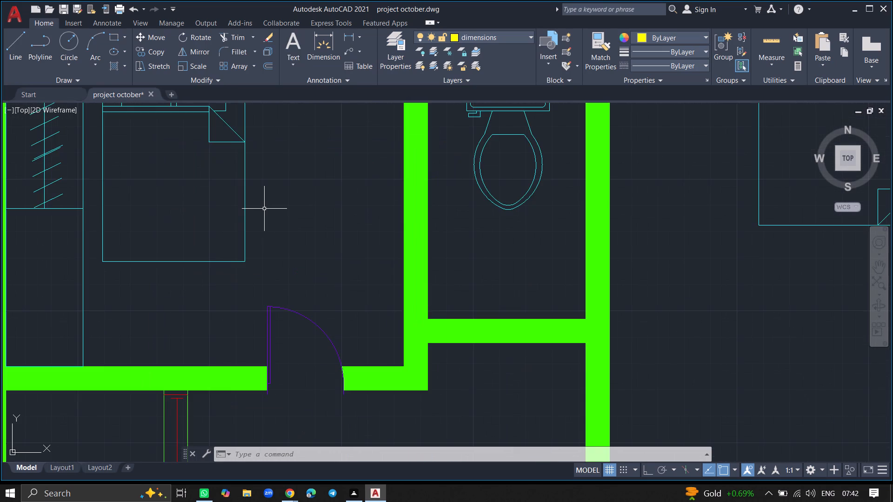
{"action": "scroll", "coordinate": [264, 209], "scroll_direction": "down", "scroll_amount": 1, "text": "ctrl"}
{"action": "type", "text": "dimlinear"}
{"action": "key", "text": "Return"}
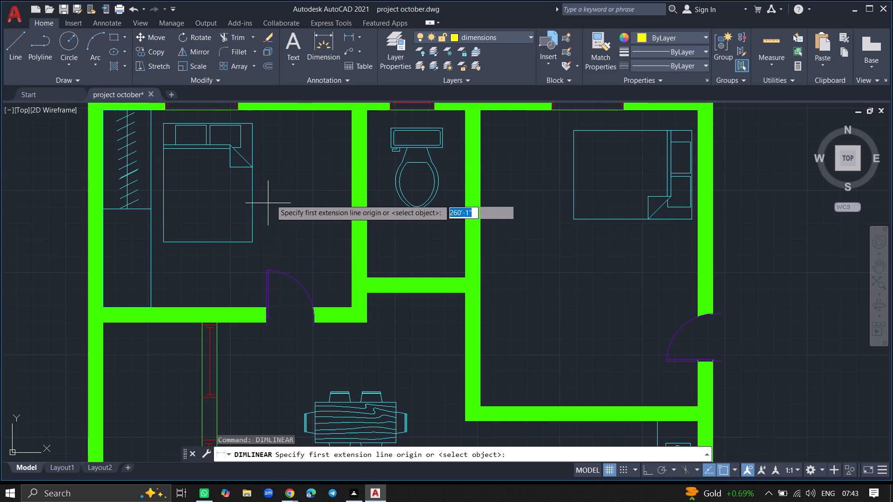
{"action": "left_click", "coordinate": [323, 107]}
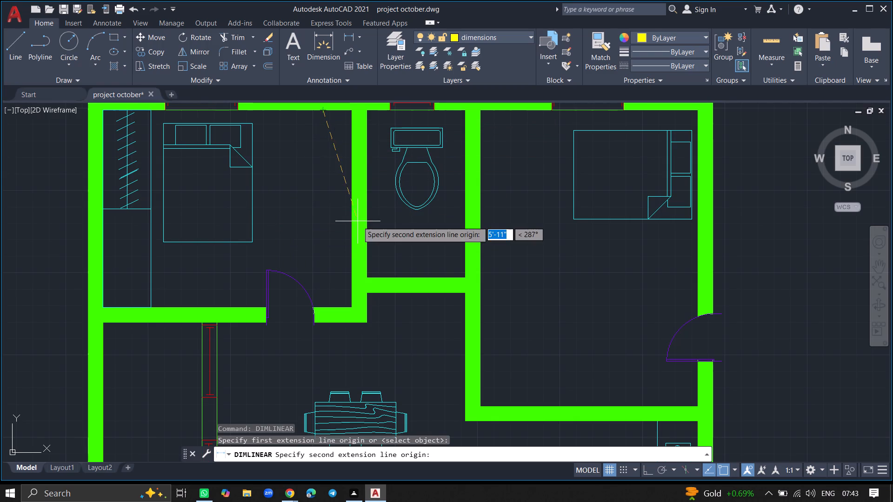
{"action": "left_click", "coordinate": [321, 305]}
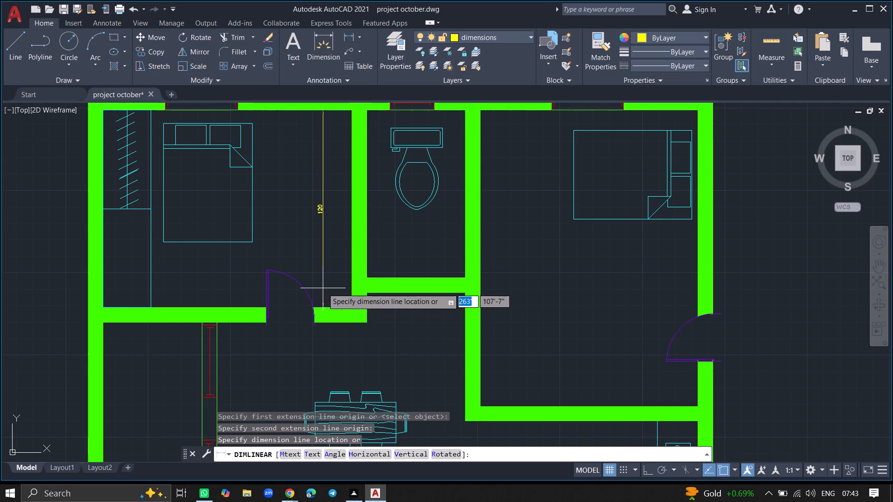
{"action": "left_click", "coordinate": [323, 288]}
Set the ISO-25 dimension style's linear unit format to Engineering and make the style current.
{"action": "scroll", "coordinate": [322, 218], "scroll_direction": "up", "scroll_amount": 6, "text": "ctrl"}
{"action": "scroll", "coordinate": [322, 218], "scroll_direction": "down", "scroll_amount": 2, "text": "ctrl"}
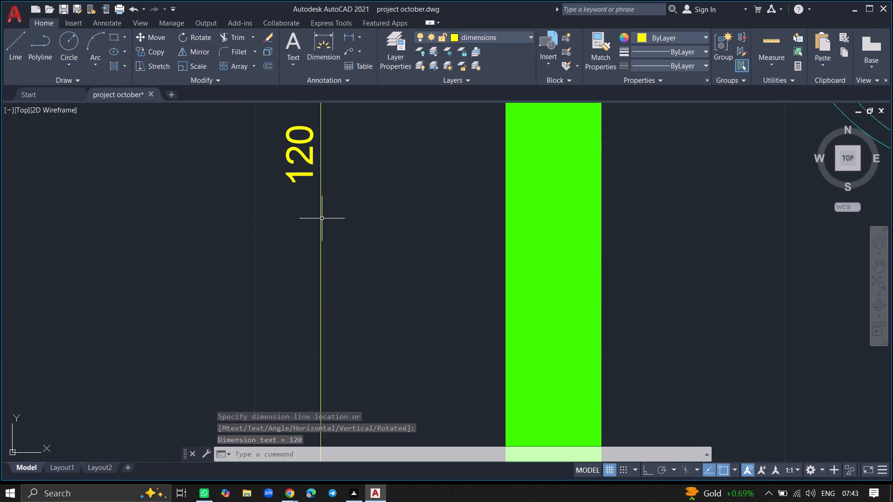
{"action": "key", "text": "d"}
{"action": "key", "text": "Return"}
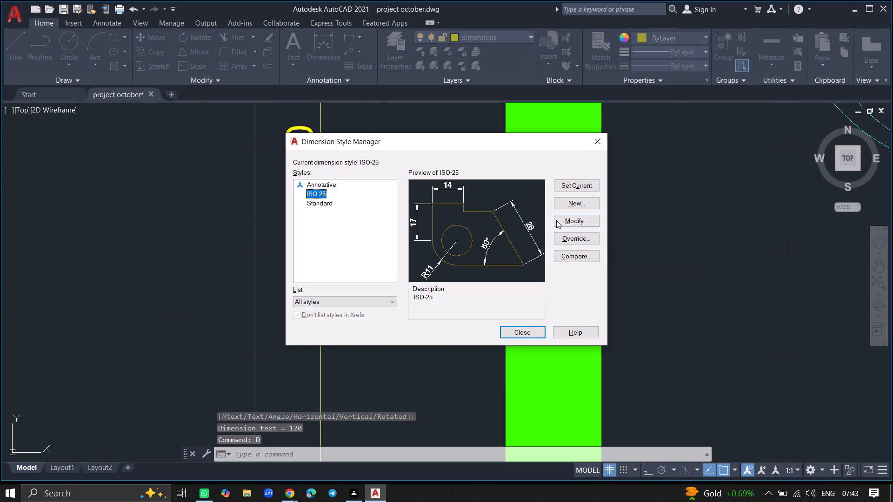
{"action": "left_click", "coordinate": [557, 220]}
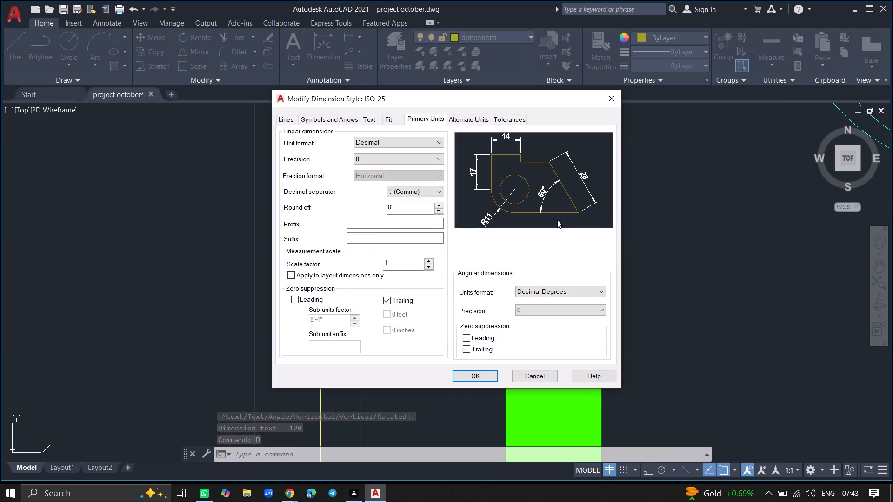
{"action": "left_click", "coordinate": [424, 139]}
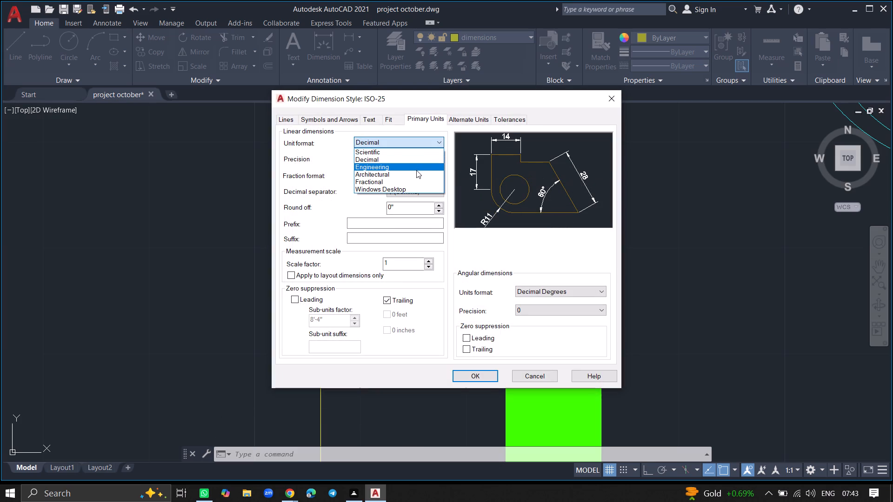
{"action": "left_click", "coordinate": [416, 170]}
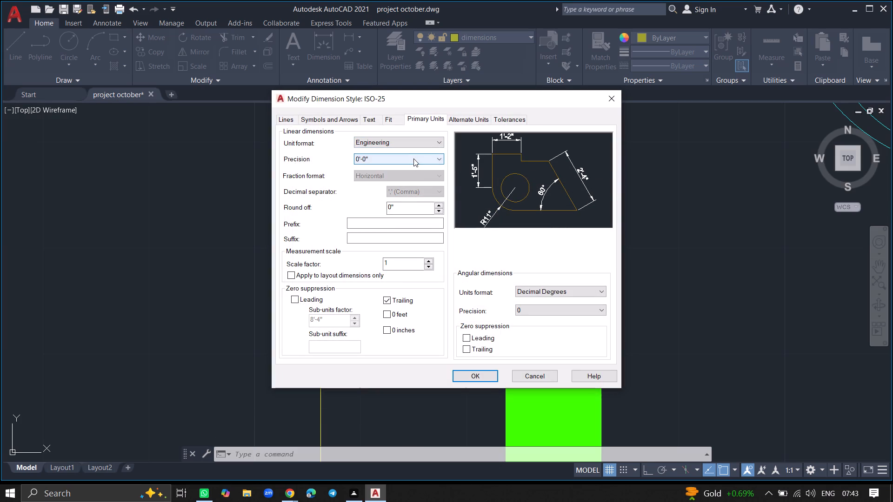
{"action": "left_click", "coordinate": [459, 370]}
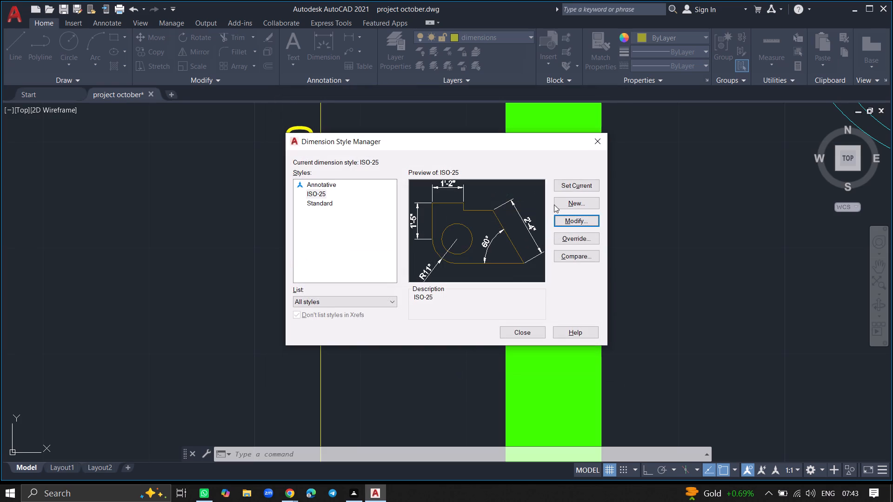
{"action": "left_click", "coordinate": [566, 186]}
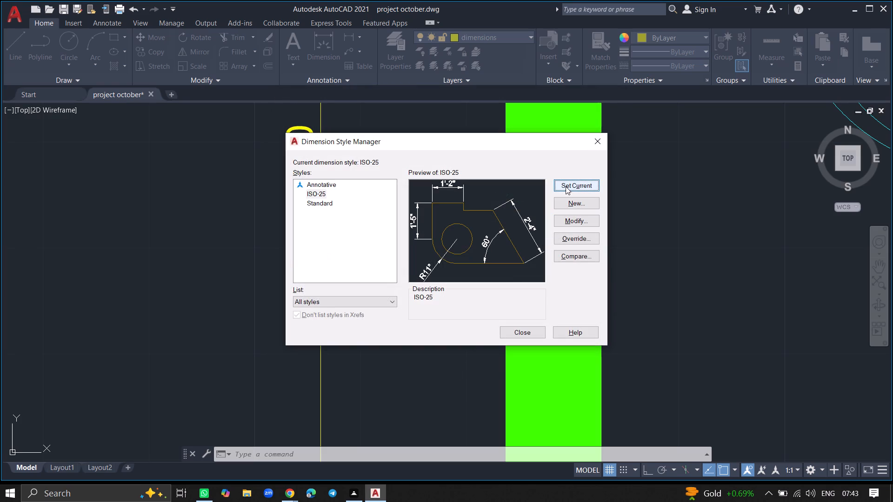
{"action": "left_click", "coordinate": [517, 333]}
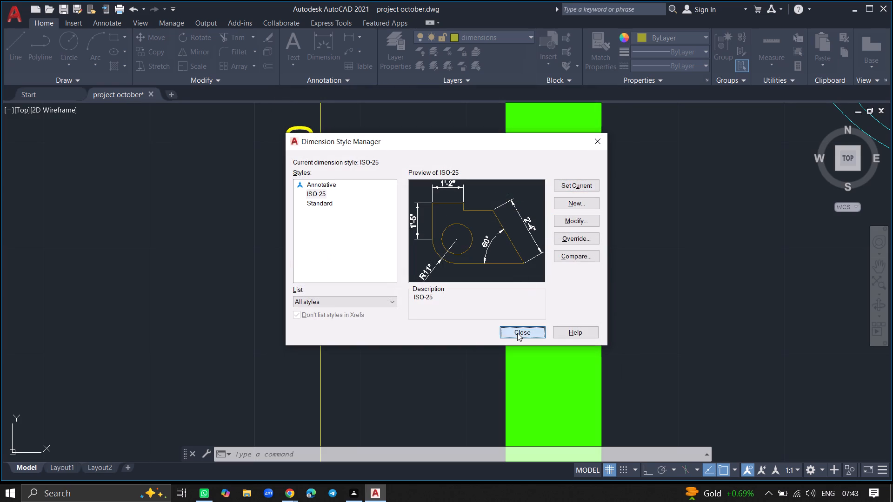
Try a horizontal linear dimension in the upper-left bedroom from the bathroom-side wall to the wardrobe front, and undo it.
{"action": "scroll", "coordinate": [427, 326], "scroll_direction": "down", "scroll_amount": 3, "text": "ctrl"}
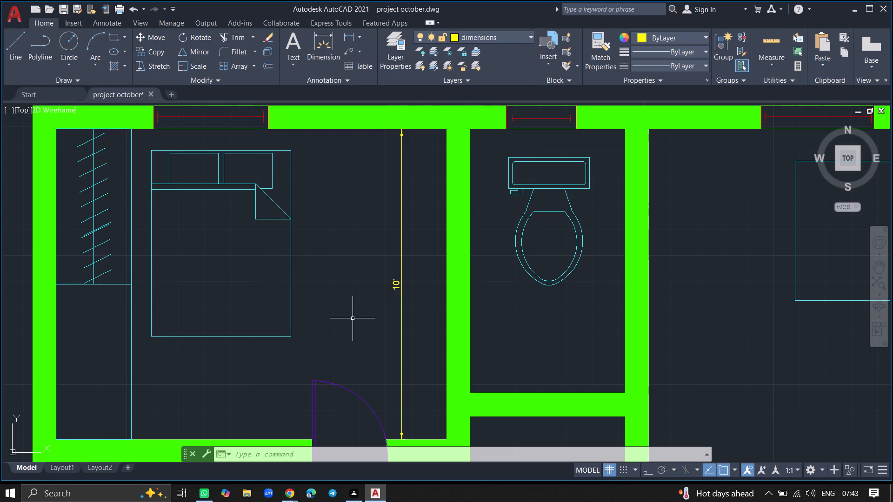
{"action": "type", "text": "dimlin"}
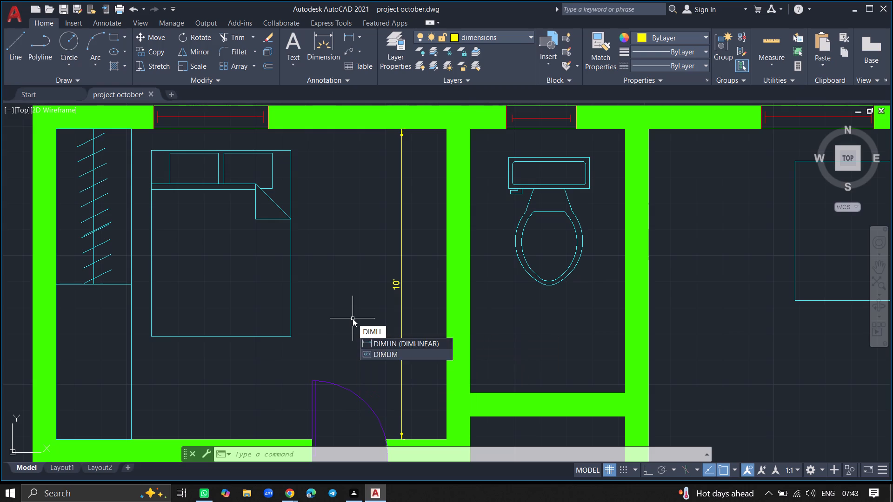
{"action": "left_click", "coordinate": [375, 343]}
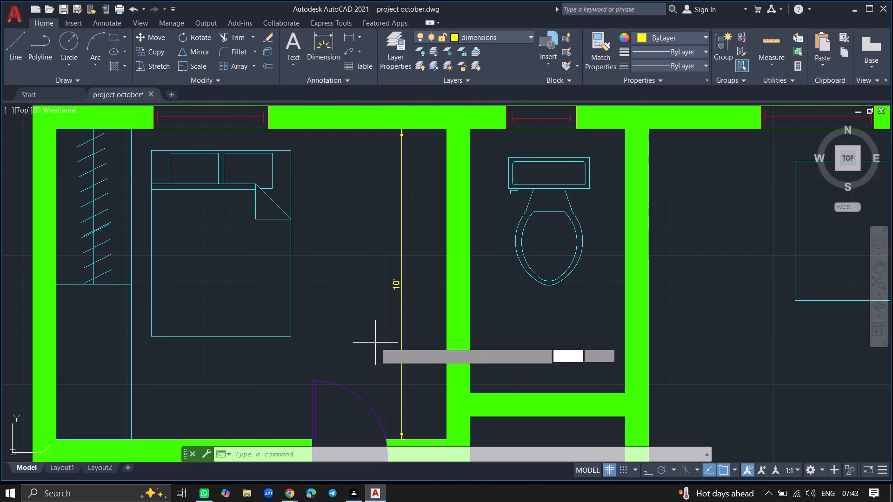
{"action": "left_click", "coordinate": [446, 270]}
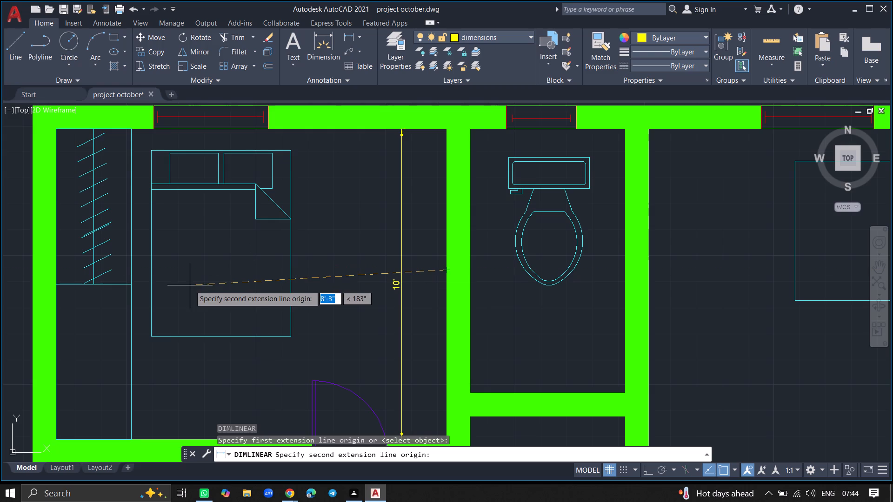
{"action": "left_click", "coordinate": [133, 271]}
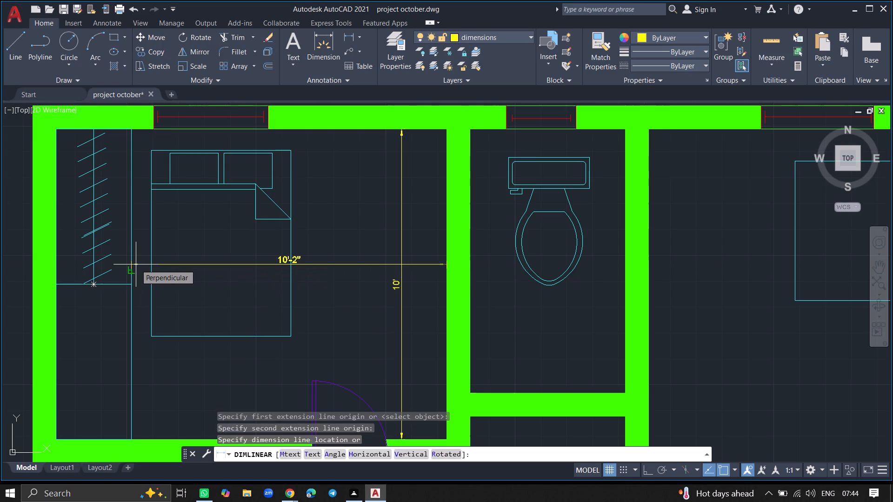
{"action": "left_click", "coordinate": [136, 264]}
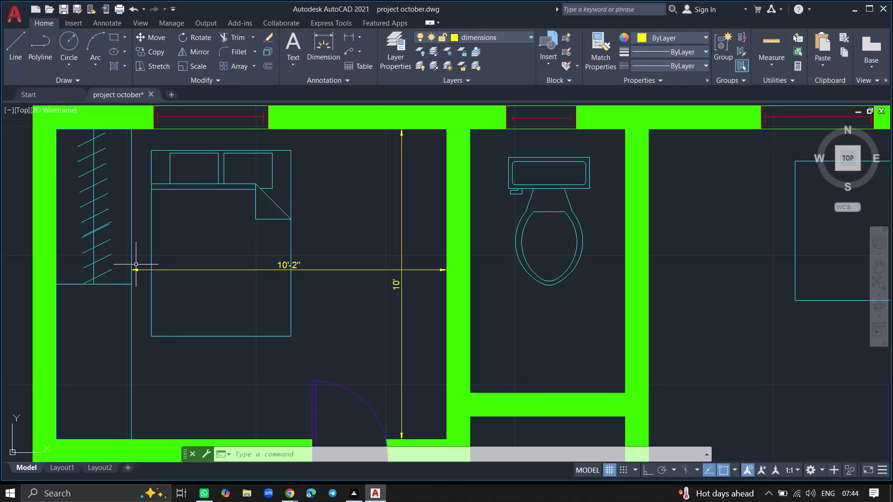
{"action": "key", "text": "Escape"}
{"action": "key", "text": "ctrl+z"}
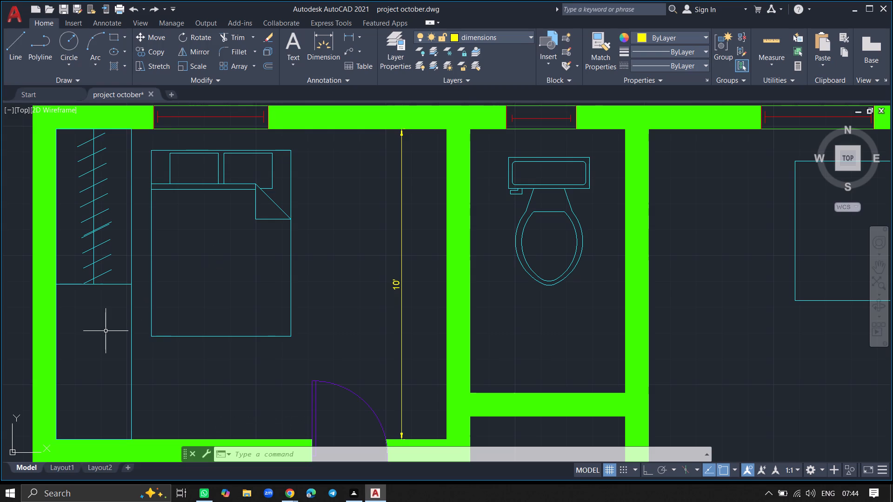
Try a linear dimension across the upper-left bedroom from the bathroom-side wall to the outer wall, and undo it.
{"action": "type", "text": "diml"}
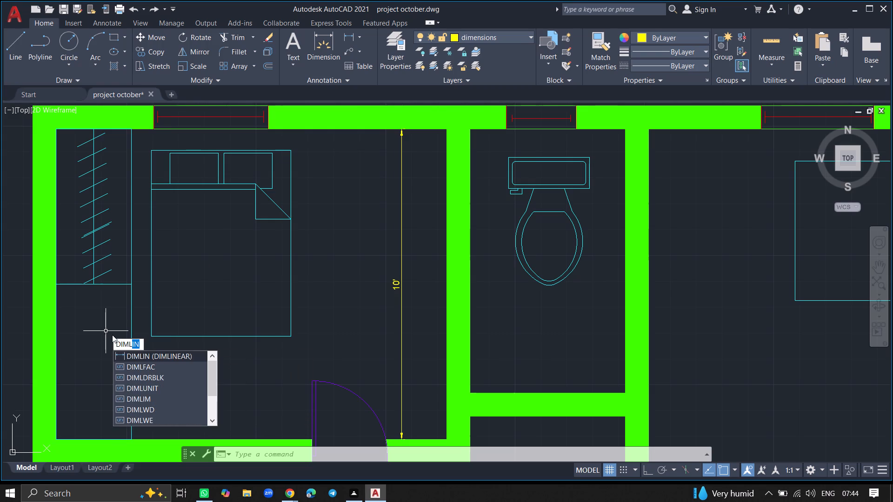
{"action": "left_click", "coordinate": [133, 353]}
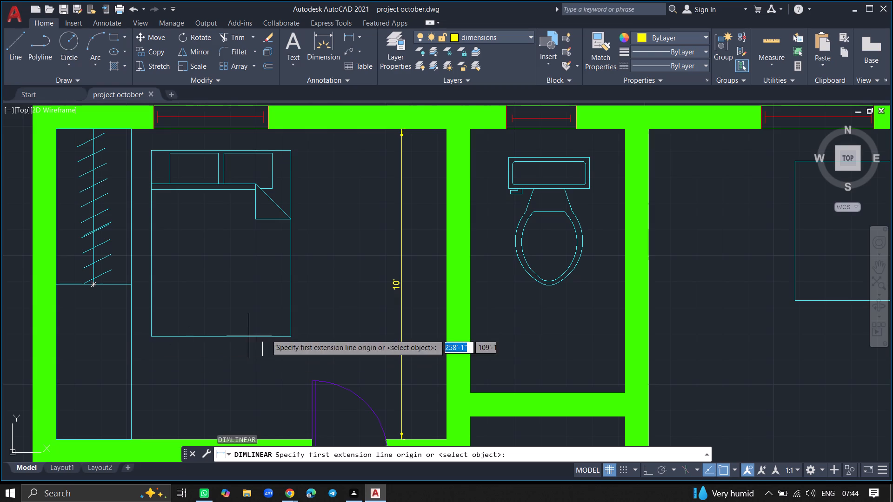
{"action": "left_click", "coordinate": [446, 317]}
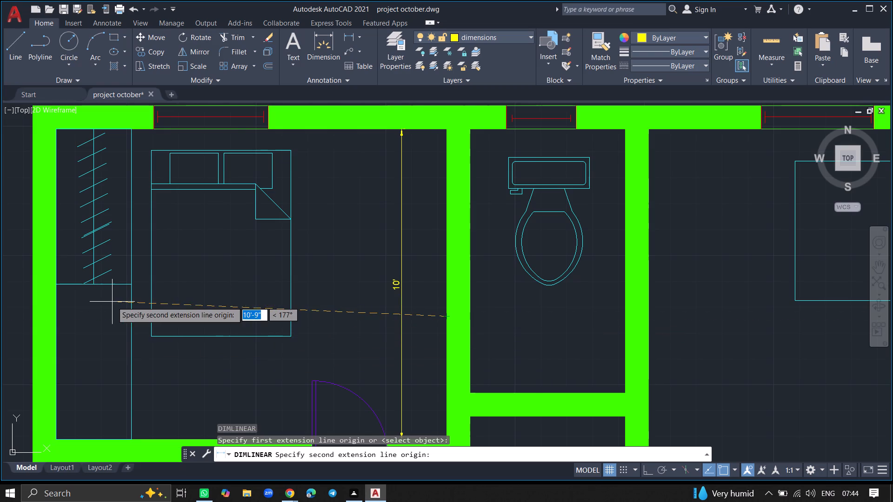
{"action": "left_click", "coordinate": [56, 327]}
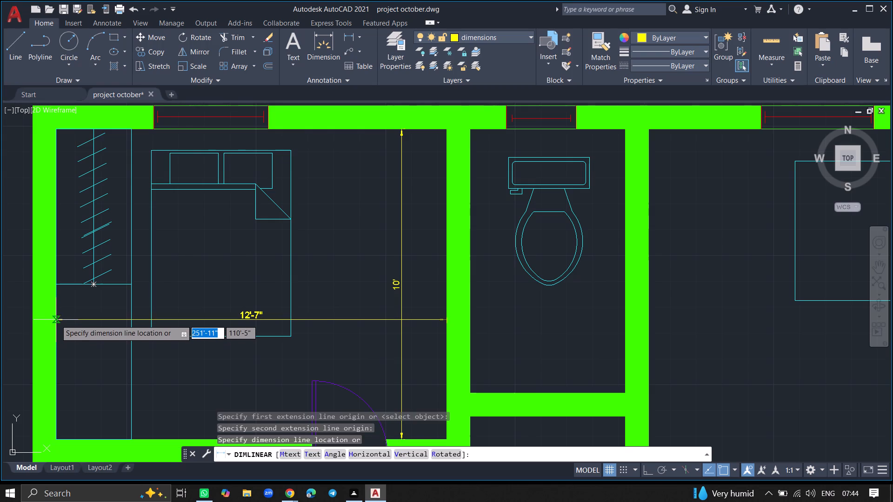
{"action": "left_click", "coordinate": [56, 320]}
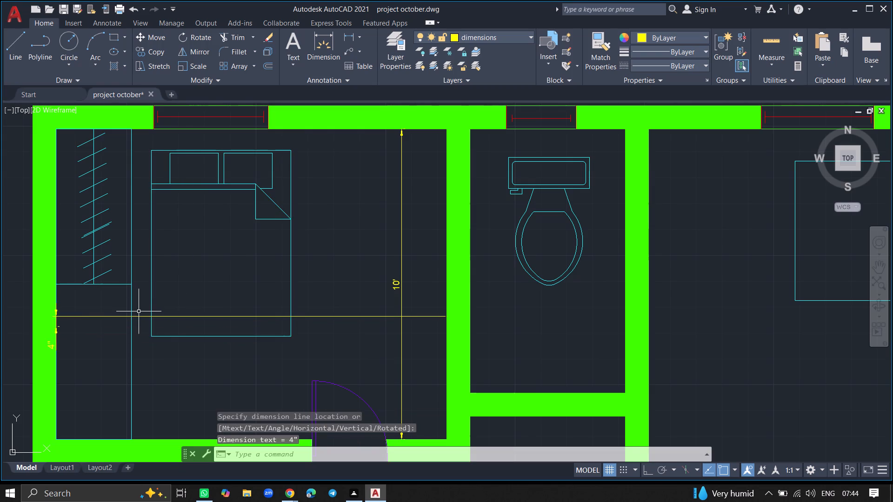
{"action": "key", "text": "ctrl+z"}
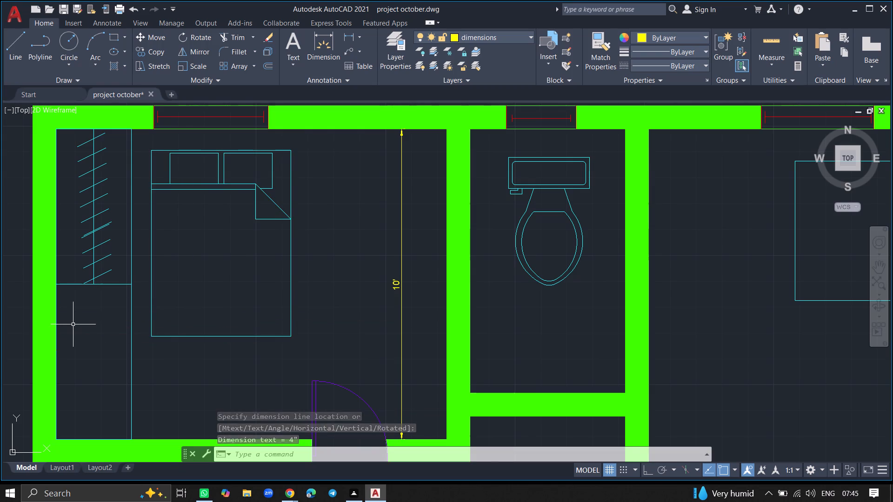
Add a horizontal linear dimension across the upper-left bedroom between the outer and bathroom-side wall faces, near the foot of the bed.
{"action": "type", "text": "dimline"}
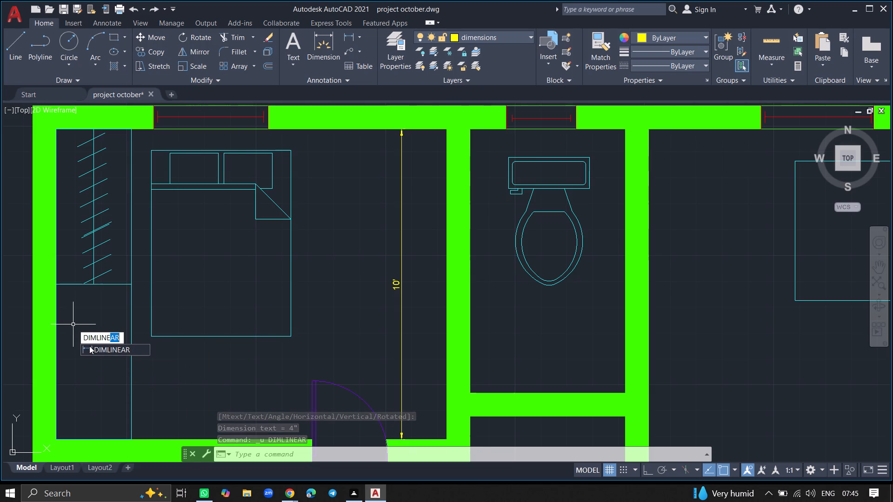
{"action": "left_click", "coordinate": [89, 346]}
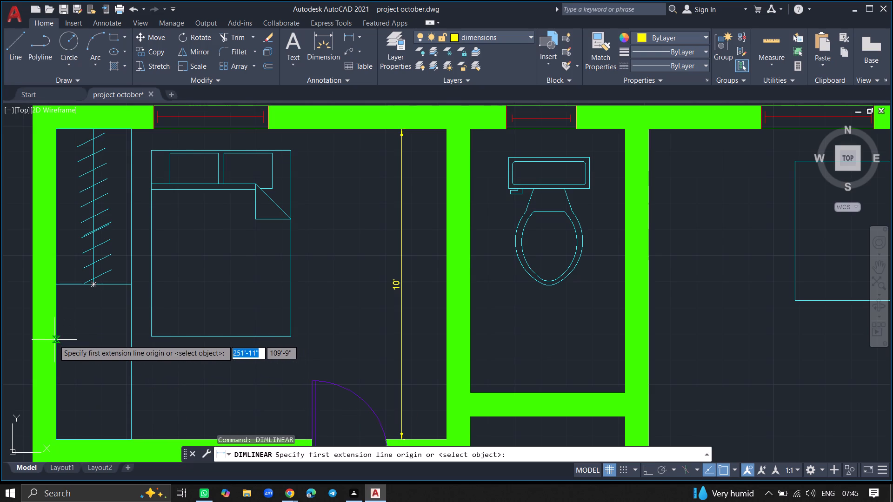
{"action": "left_click", "coordinate": [54, 339]}
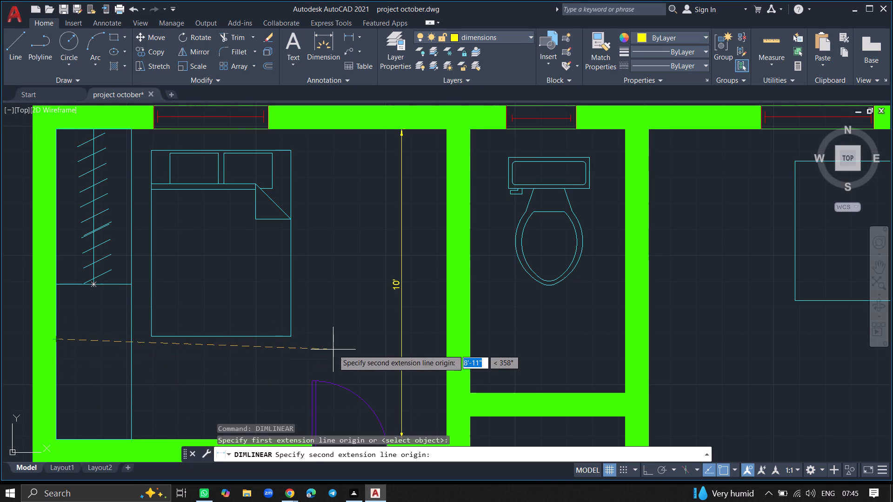
{"action": "left_click", "coordinate": [446, 338]}
{"action": "left_click", "coordinate": [444, 331]}
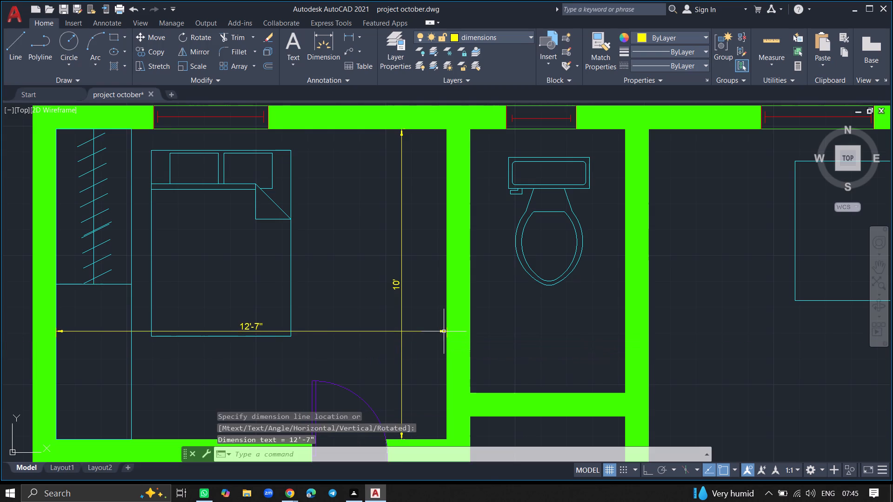
Add a vertical linear dimension between the inner wall faces of the upper bathroom, between the toilet and the upper-right bedroom wall.
{"action": "key", "text": "space"}
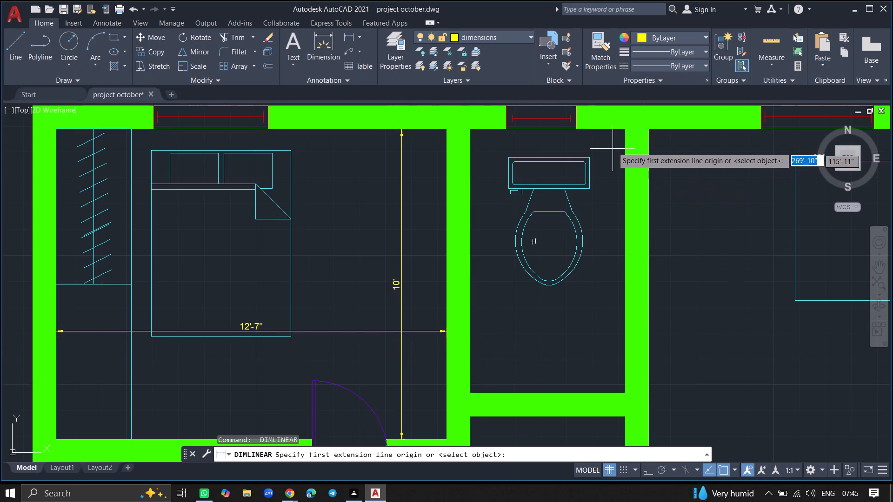
{"action": "left_click", "coordinate": [613, 130]}
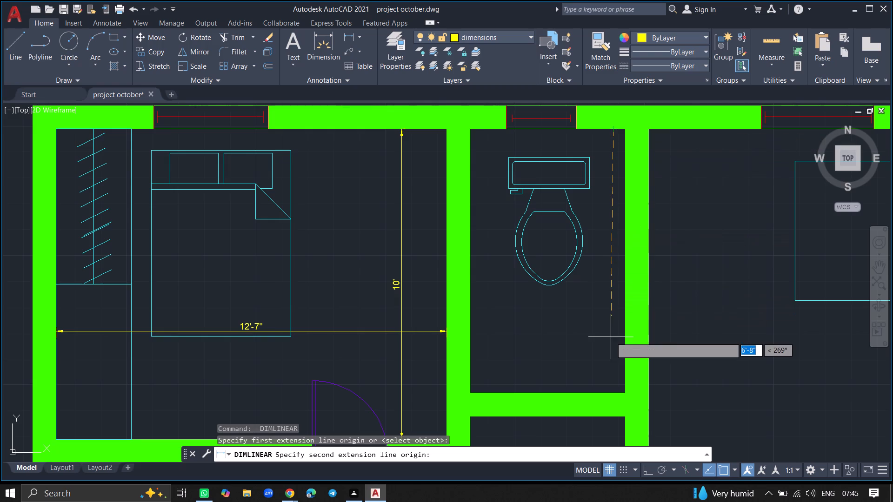
{"action": "left_click", "coordinate": [611, 393]}
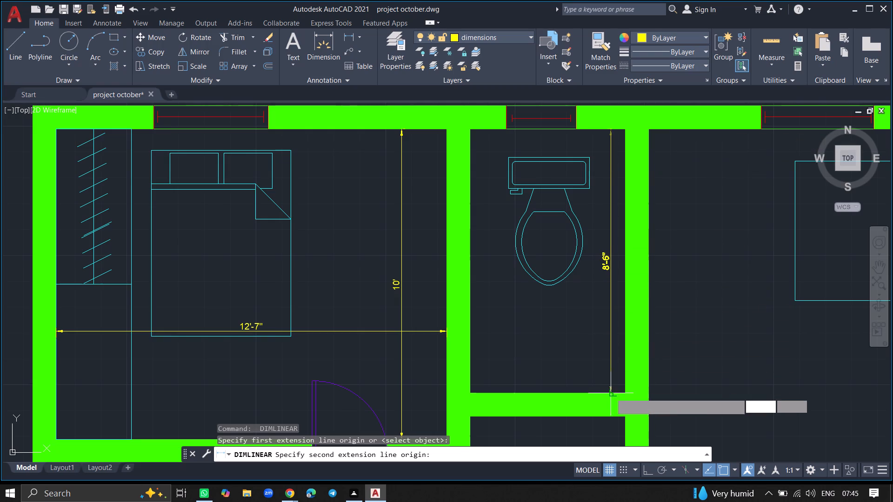
{"action": "left_click", "coordinate": [610, 389]}
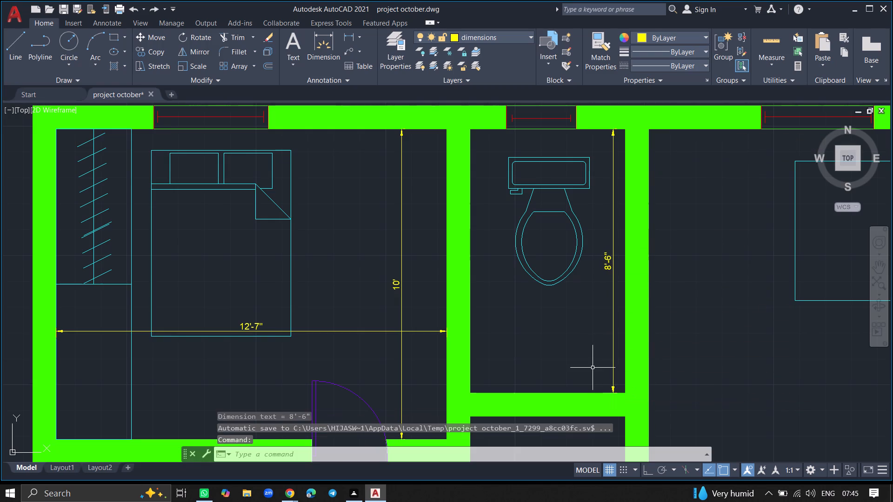
Add a horizontal linear dimension across the upper bathroom between its side walls, just below the toilet.
{"action": "key", "text": "space"}
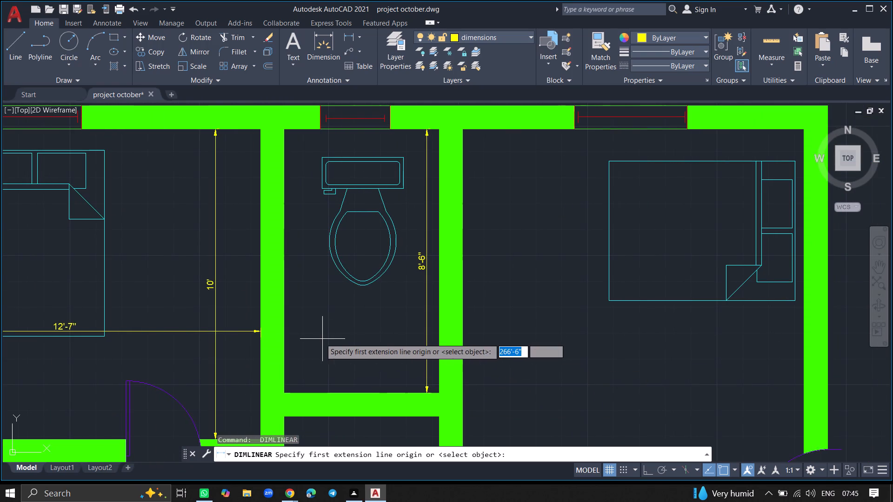
{"action": "left_click", "coordinate": [283, 330]}
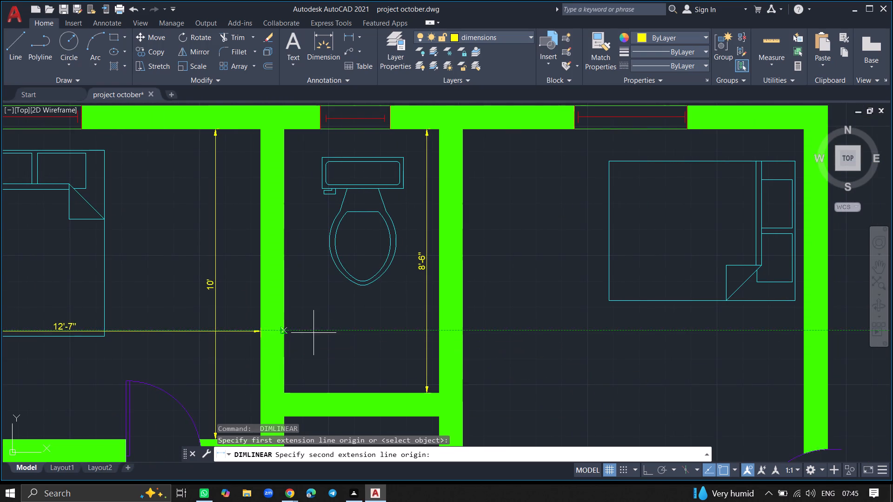
{"action": "left_click", "coordinate": [436, 329]}
{"action": "left_click", "coordinate": [433, 320]}
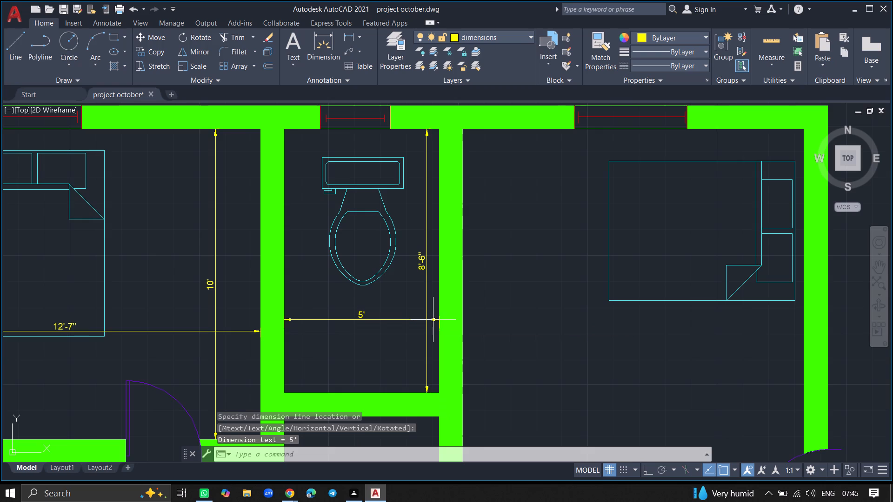
Add a horizontal linear dimension across the upper-right bedroom between its inner wall faces, below the bed and above the door.
{"action": "scroll", "coordinate": [495, 304], "scroll_direction": "down", "scroll_amount": 3, "text": "ctrl"}
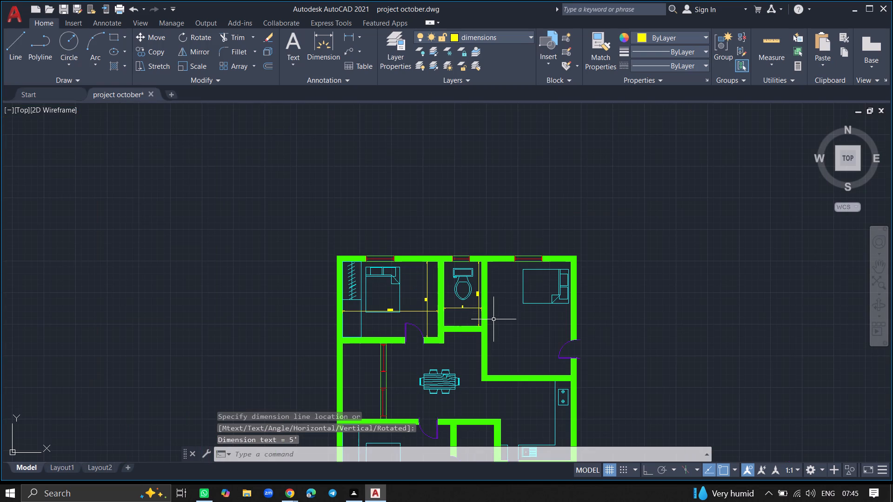
{"action": "scroll", "coordinate": [493, 319], "scroll_direction": "up", "scroll_amount": 4, "text": "ctrl"}
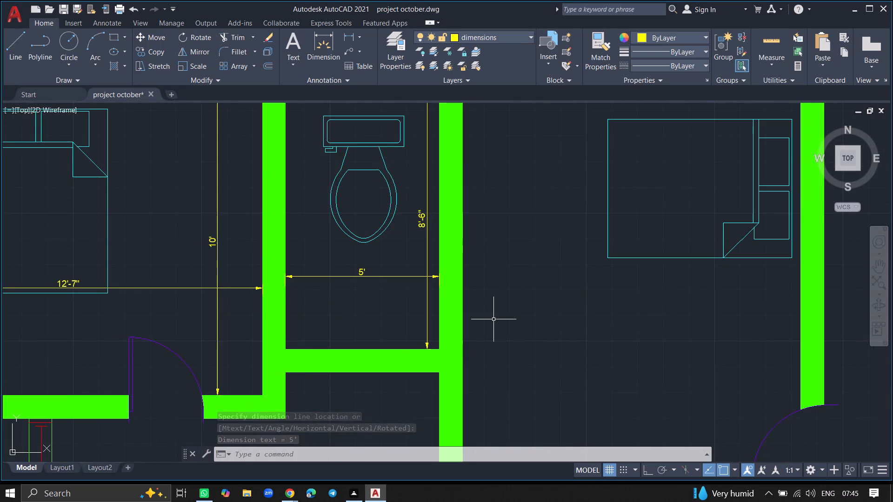
{"action": "type", "text": "diml"}
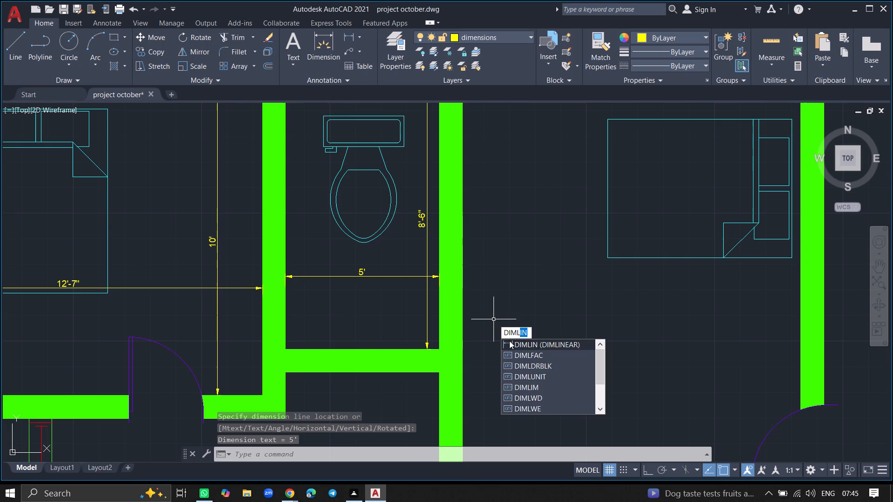
{"action": "left_click", "coordinate": [509, 341]}
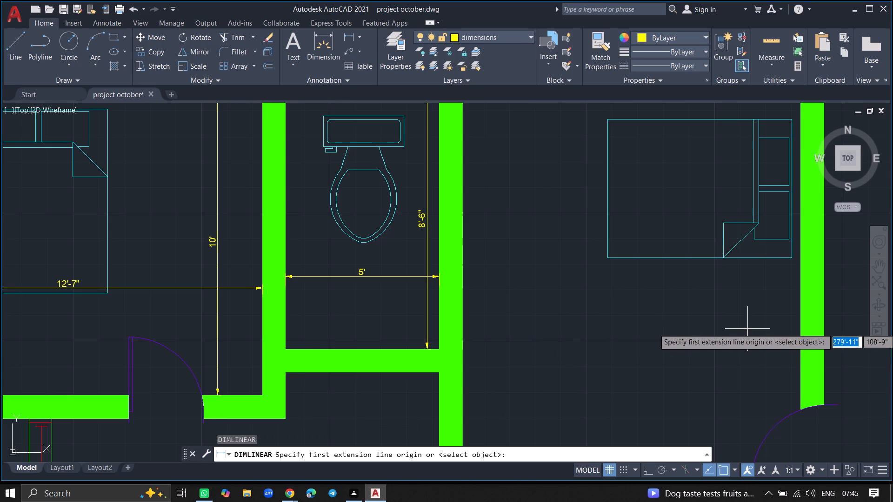
{"action": "left_click", "coordinate": [799, 332]}
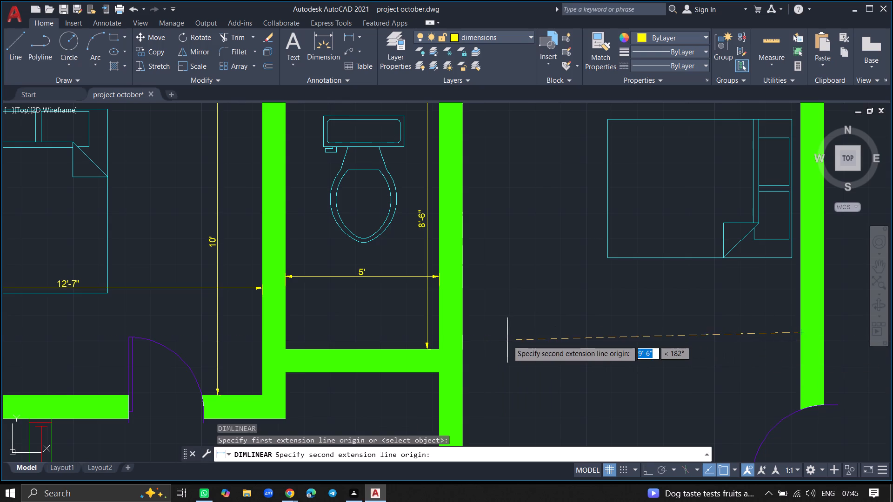
{"action": "left_click", "coordinate": [462, 333]}
{"action": "left_click", "coordinate": [462, 337]}
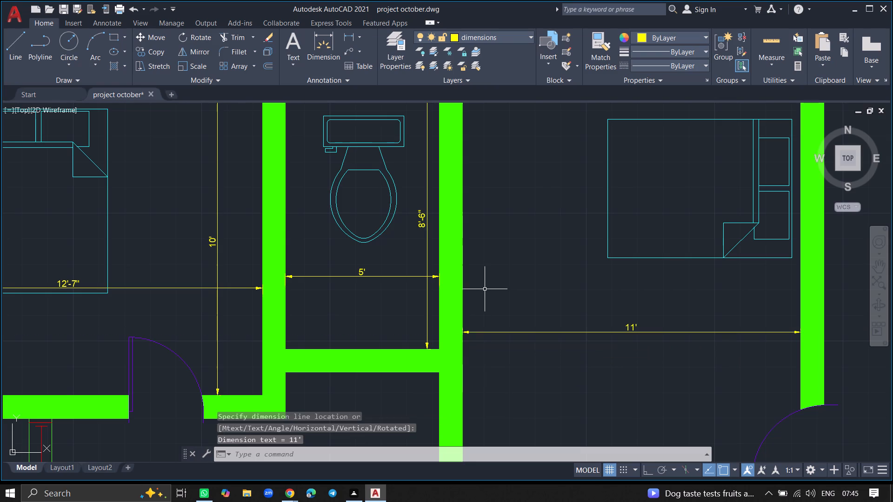
Add a vertical linear dimension between the upper and lower inner wall faces of the upper-right bedroom, close to the bathroom-side wall.
{"action": "scroll", "coordinate": [488, 289], "scroll_direction": "down", "scroll_amount": 5, "text": "ctrl"}
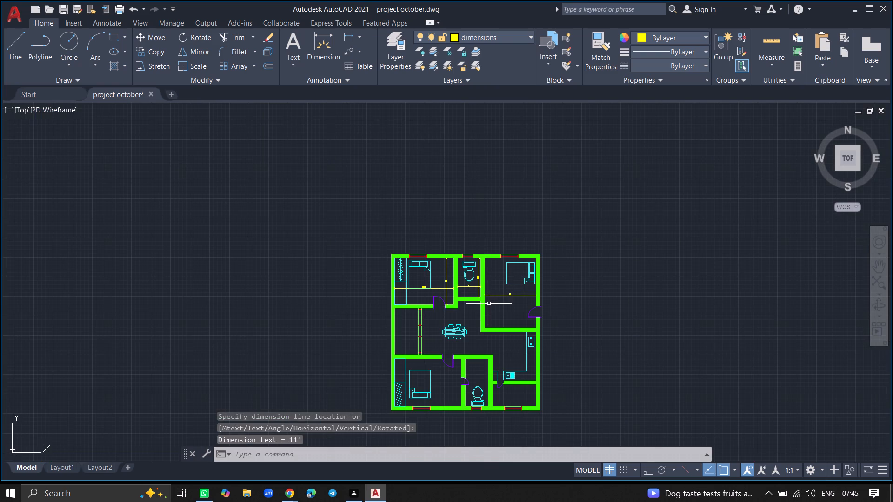
{"action": "scroll", "coordinate": [489, 304], "scroll_direction": "up", "scroll_amount": 3, "text": "ctrl"}
{"action": "key", "text": "space"}
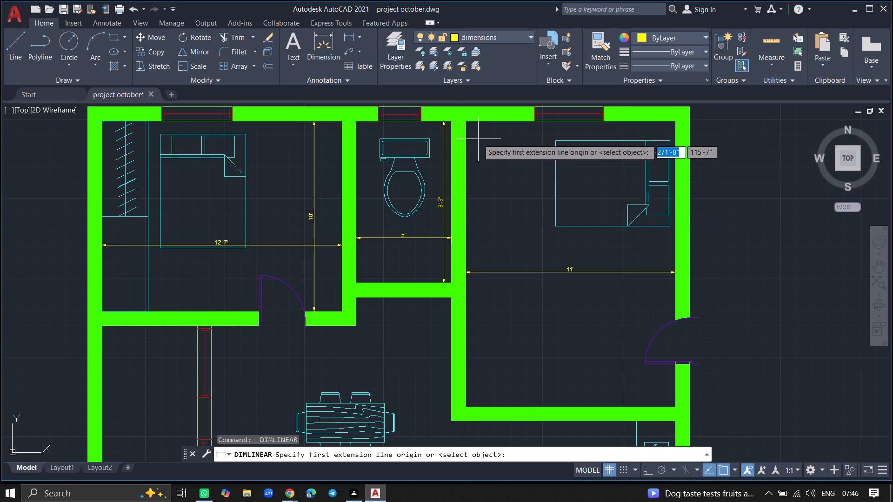
{"action": "left_click", "coordinate": [476, 122]}
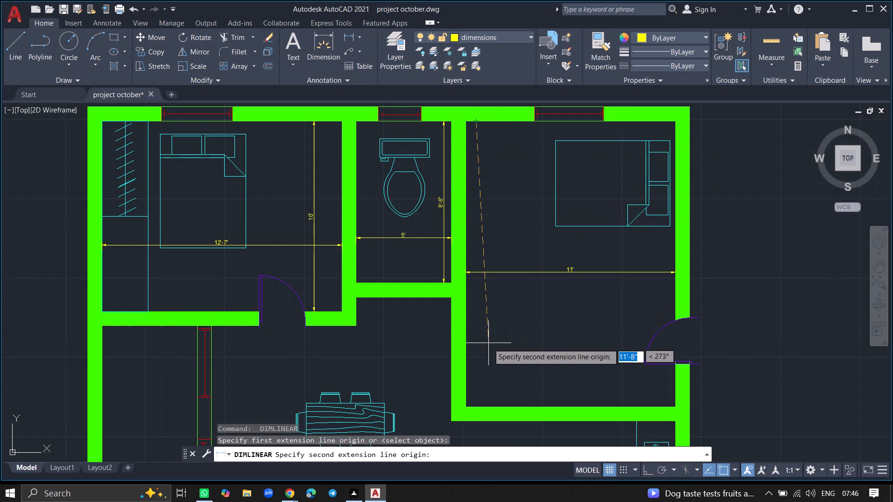
{"action": "left_click", "coordinate": [473, 409]}
{"action": "left_click", "coordinate": [478, 409]}
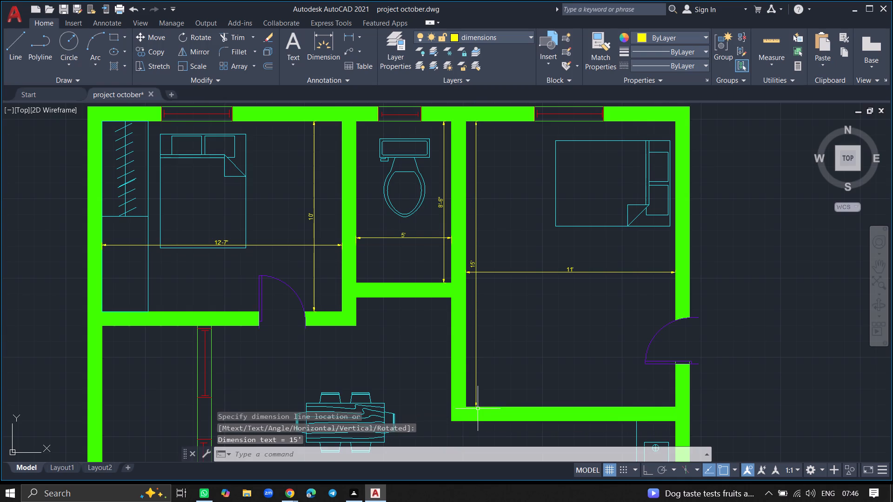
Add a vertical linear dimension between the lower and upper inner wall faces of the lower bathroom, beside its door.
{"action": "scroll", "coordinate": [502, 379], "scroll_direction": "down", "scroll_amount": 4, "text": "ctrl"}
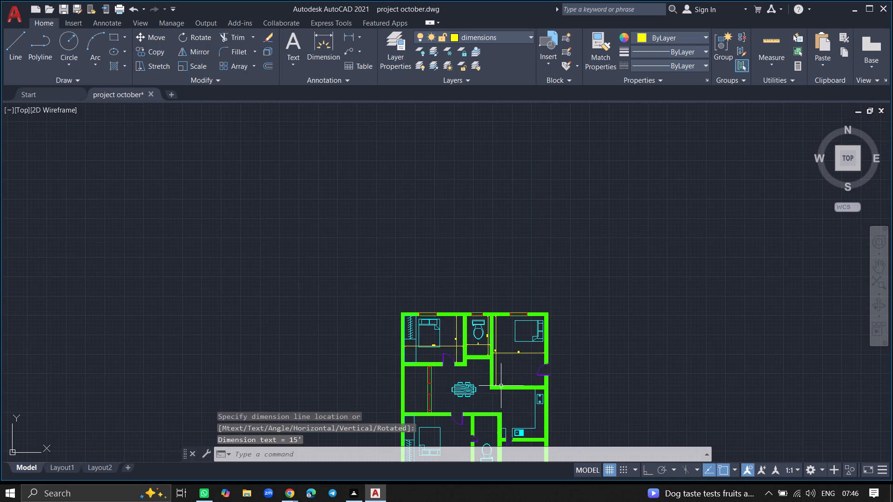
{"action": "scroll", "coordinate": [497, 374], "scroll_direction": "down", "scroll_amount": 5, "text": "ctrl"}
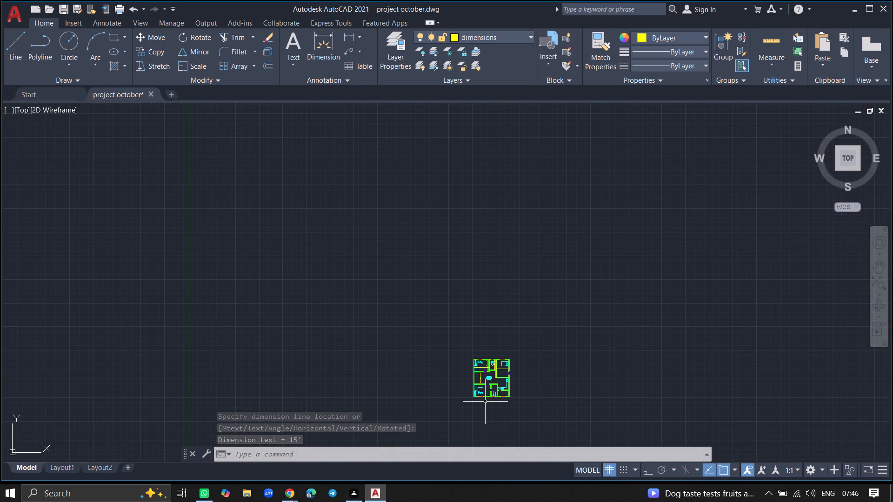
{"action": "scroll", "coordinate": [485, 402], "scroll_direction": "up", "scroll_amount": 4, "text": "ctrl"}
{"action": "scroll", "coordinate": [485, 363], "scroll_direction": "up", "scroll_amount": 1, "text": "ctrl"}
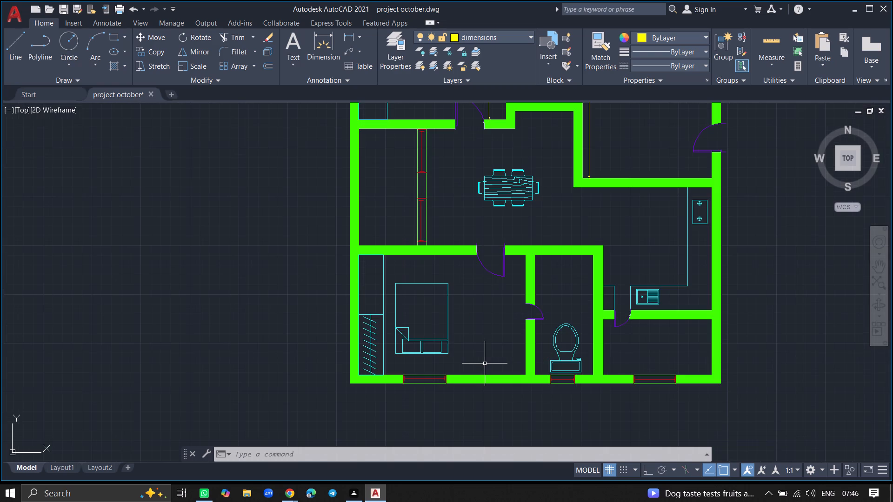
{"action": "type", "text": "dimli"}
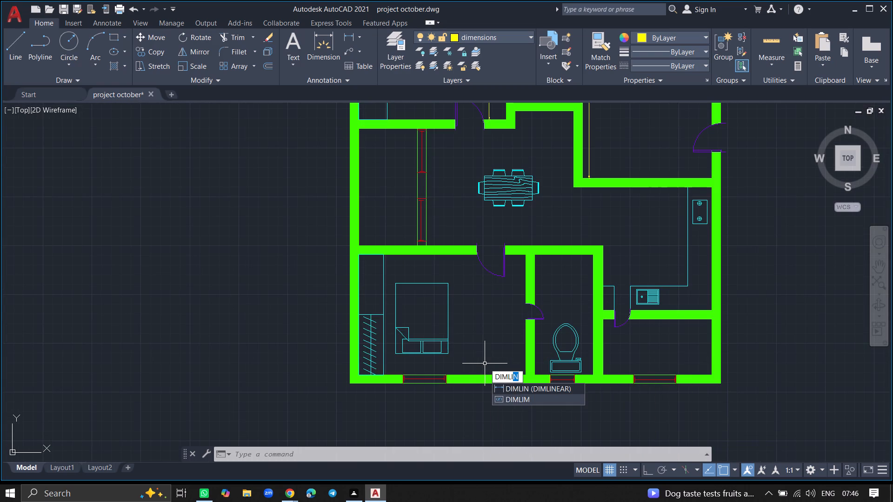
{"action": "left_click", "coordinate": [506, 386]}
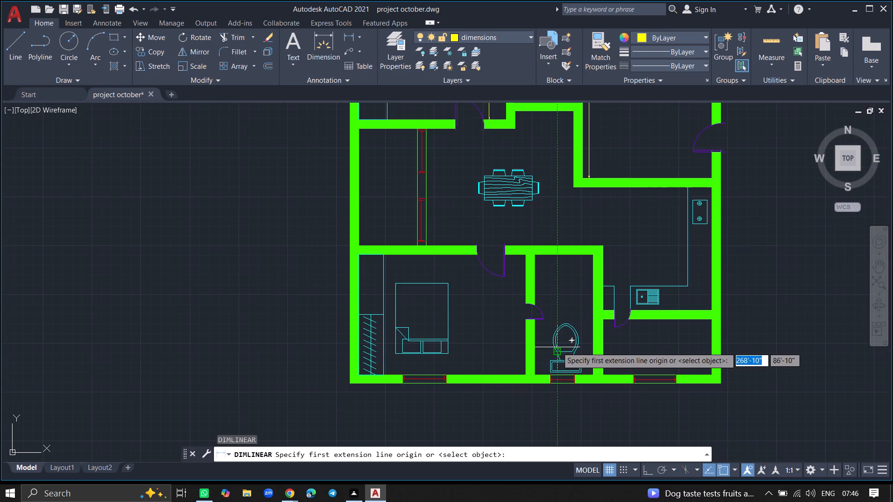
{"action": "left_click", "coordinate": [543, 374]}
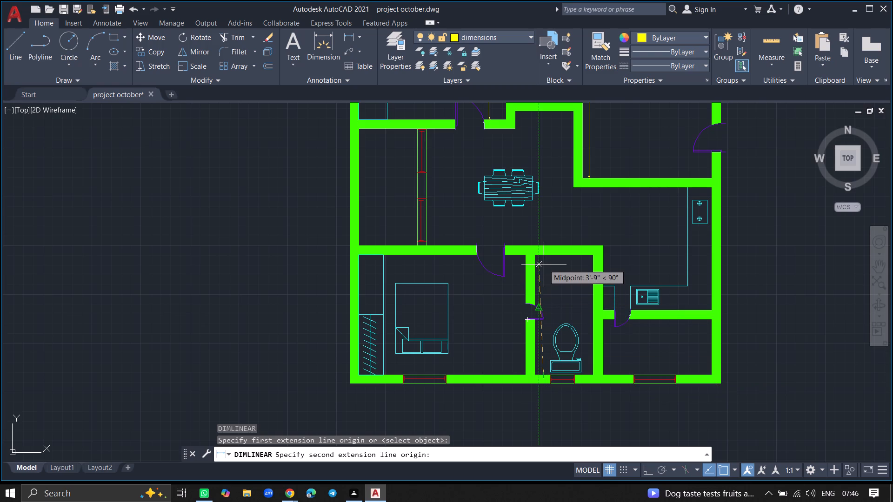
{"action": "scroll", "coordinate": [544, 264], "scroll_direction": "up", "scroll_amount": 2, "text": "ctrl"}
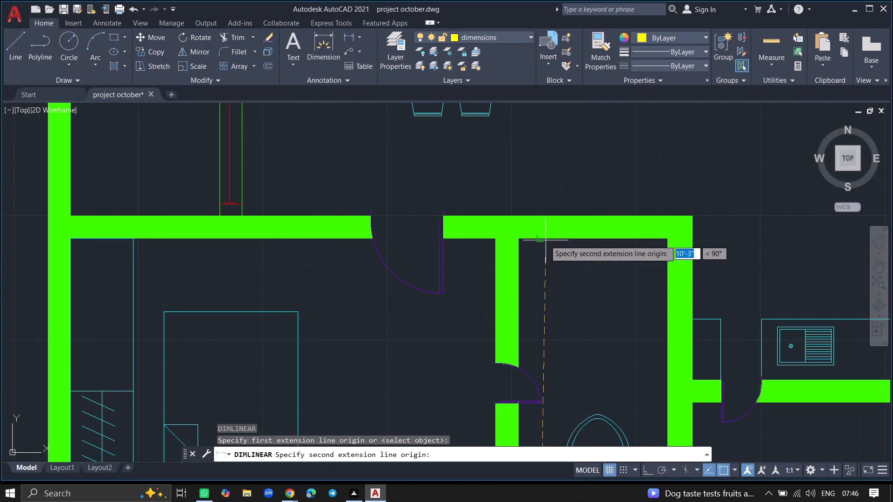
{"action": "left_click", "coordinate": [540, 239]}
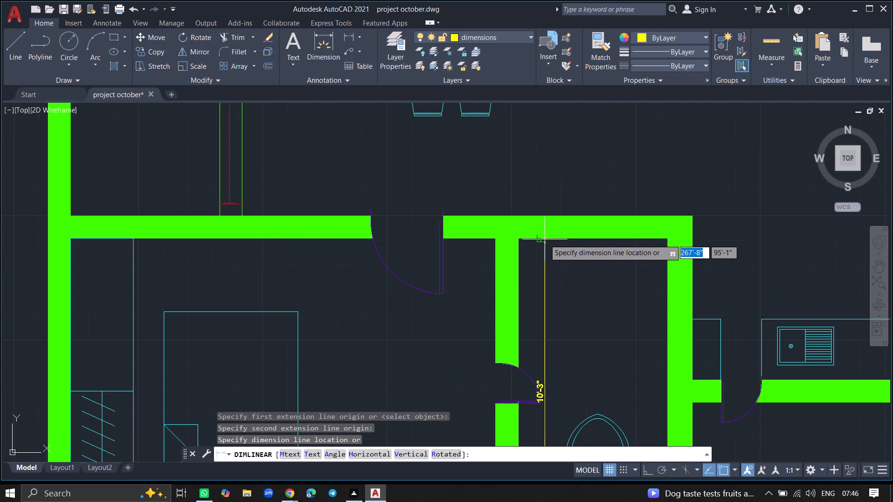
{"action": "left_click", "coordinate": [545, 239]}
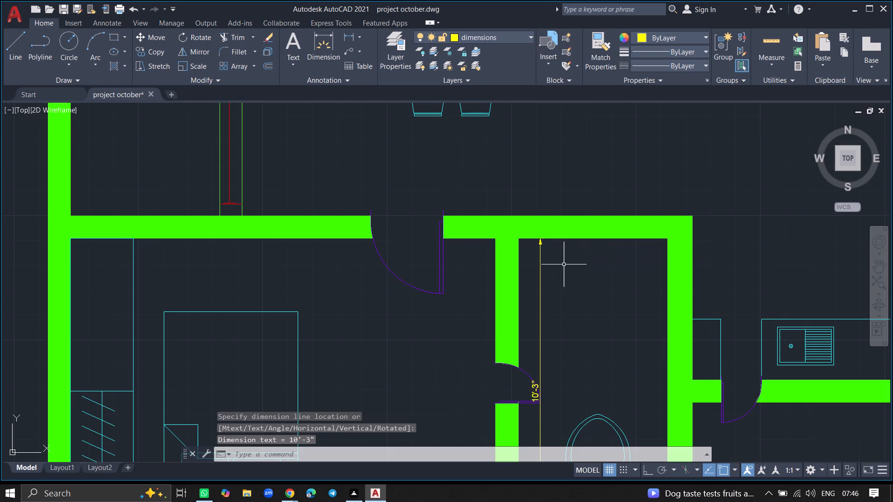
Offset the inner face line of the bottom exterior wall 9' upward into the lower bathroom.
{"action": "scroll", "coordinate": [564, 264], "scroll_direction": "down", "scroll_amount": 3, "text": "ctrl"}
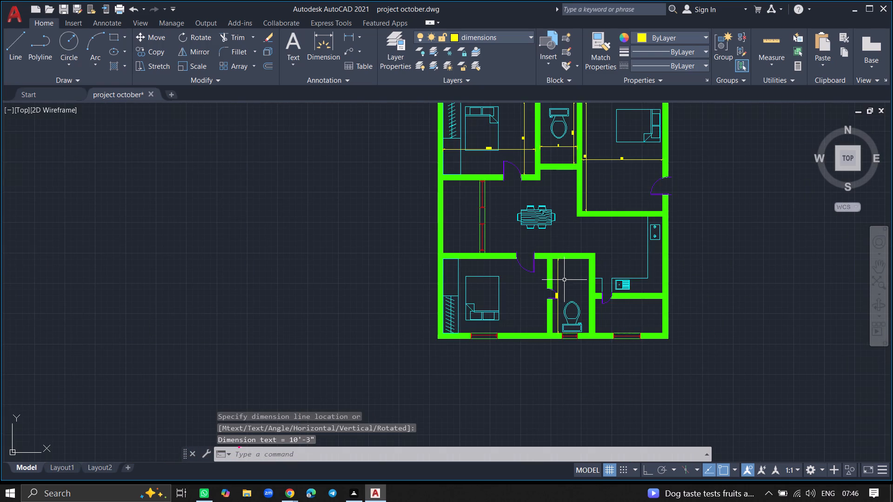
{"action": "scroll", "coordinate": [564, 284], "scroll_direction": "up", "scroll_amount": 3, "text": "ctrl"}
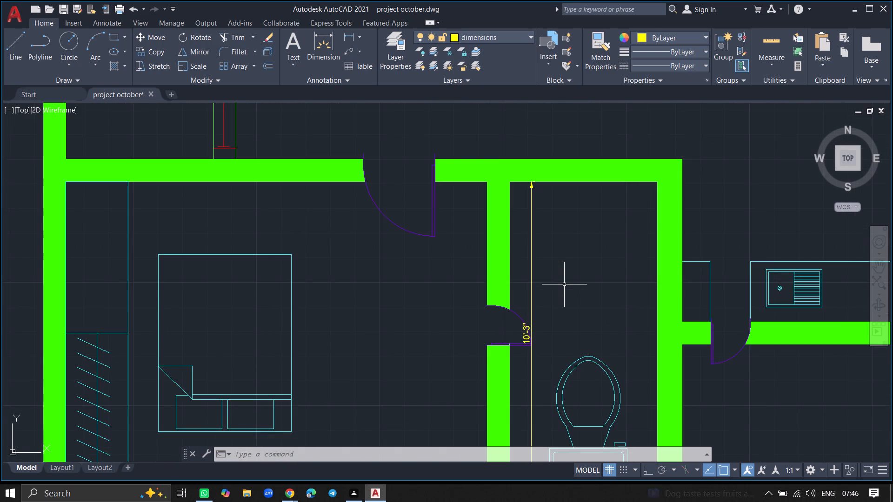
{"action": "scroll", "coordinate": [564, 284], "scroll_direction": "down", "scroll_amount": 9, "text": "ctrl"}
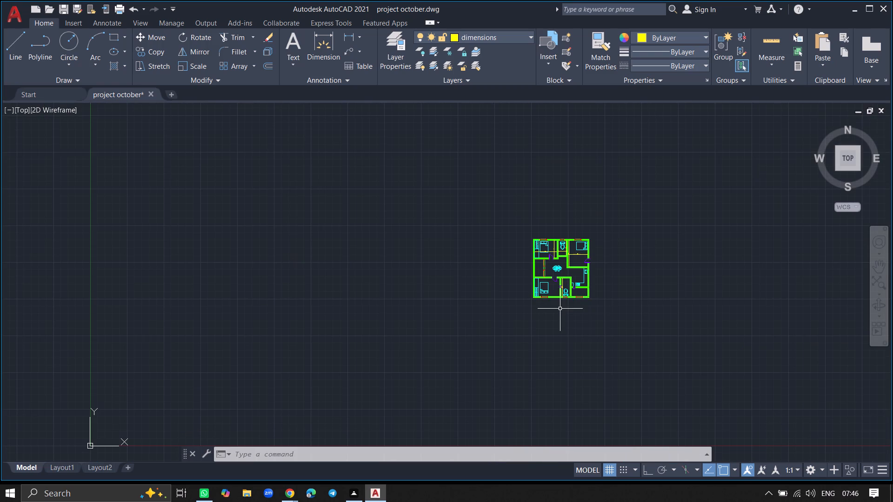
{"action": "scroll", "coordinate": [563, 292], "scroll_direction": "up", "scroll_amount": 7, "text": "ctrl"}
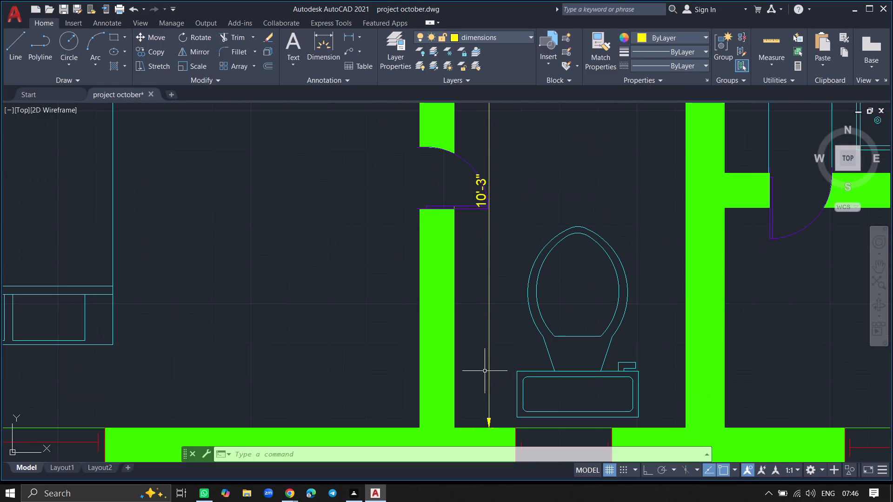
{"action": "key", "text": "o"}
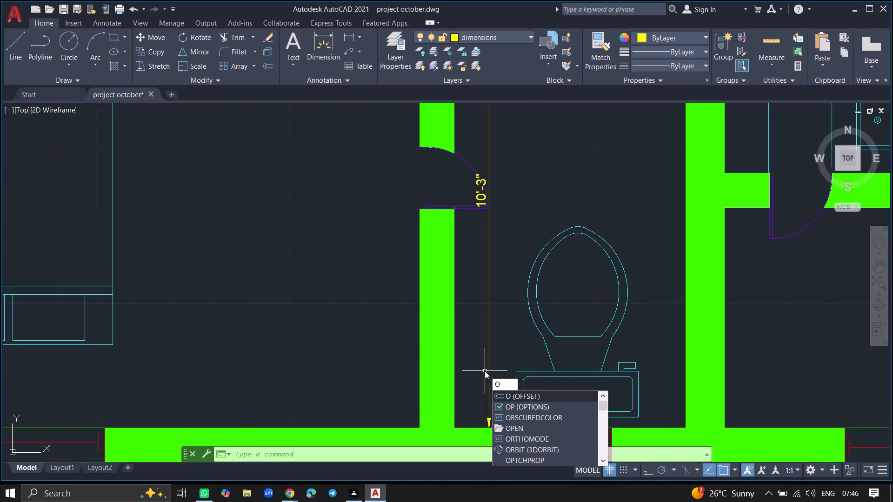
{"action": "left_click", "coordinate": [505, 393]}
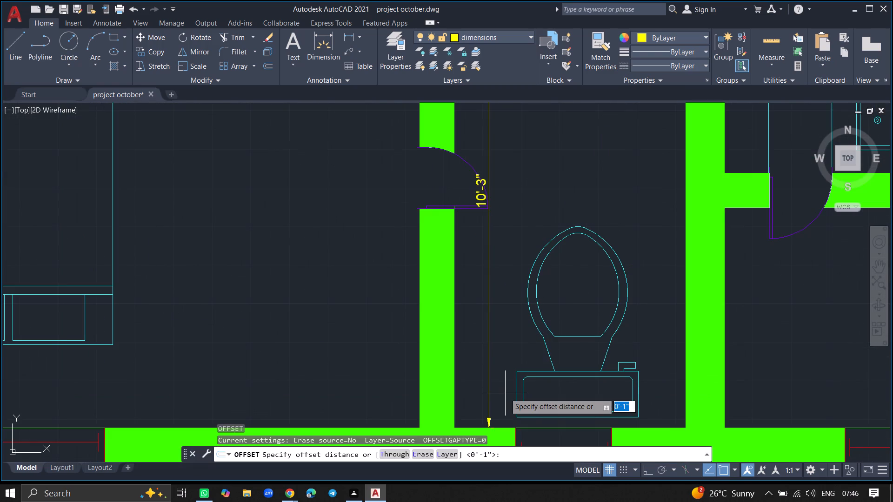
{"action": "key", "text": "9"}
{"action": "key", "text": "apostrophe"}
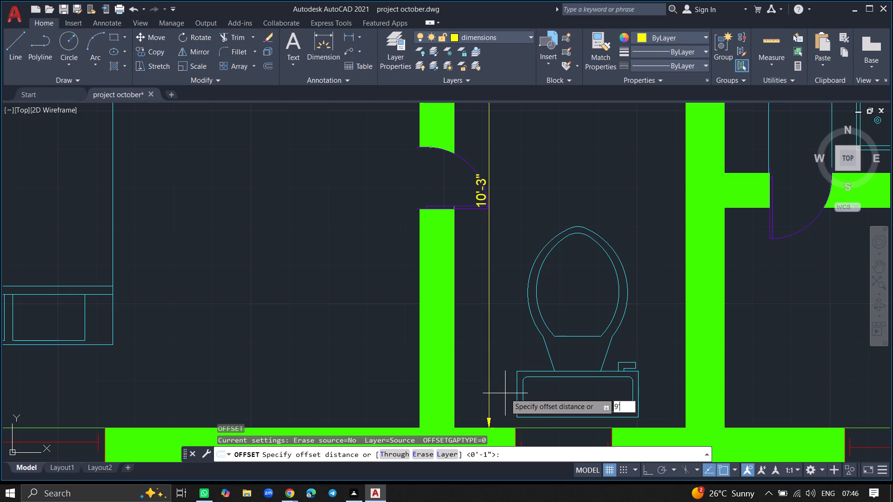
{"action": "key", "text": "Return"}
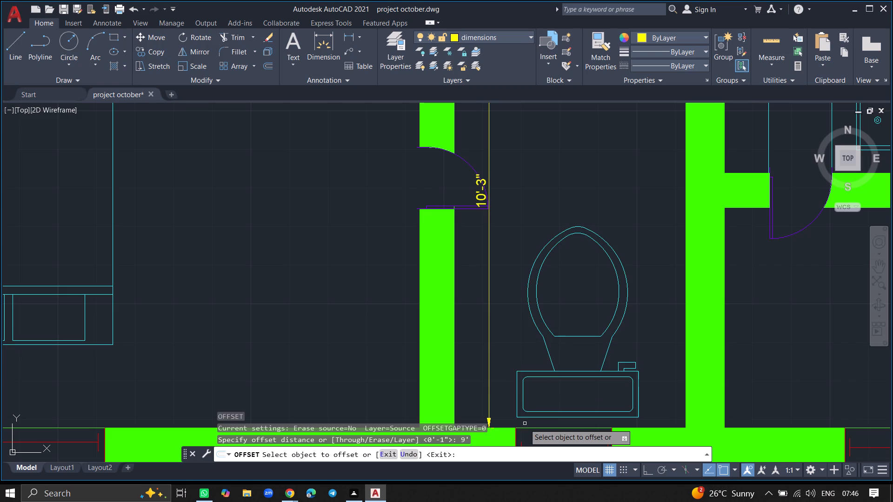
{"action": "left_click", "coordinate": [526, 429]}
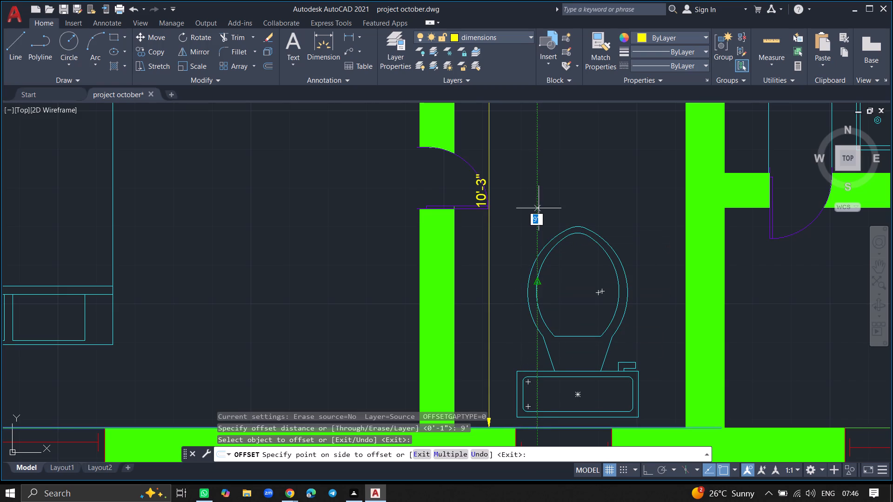
{"action": "left_click", "coordinate": [540, 196]}
{"action": "scroll", "coordinate": [540, 196], "scroll_direction": "down", "scroll_amount": 2, "text": "ctrl"}
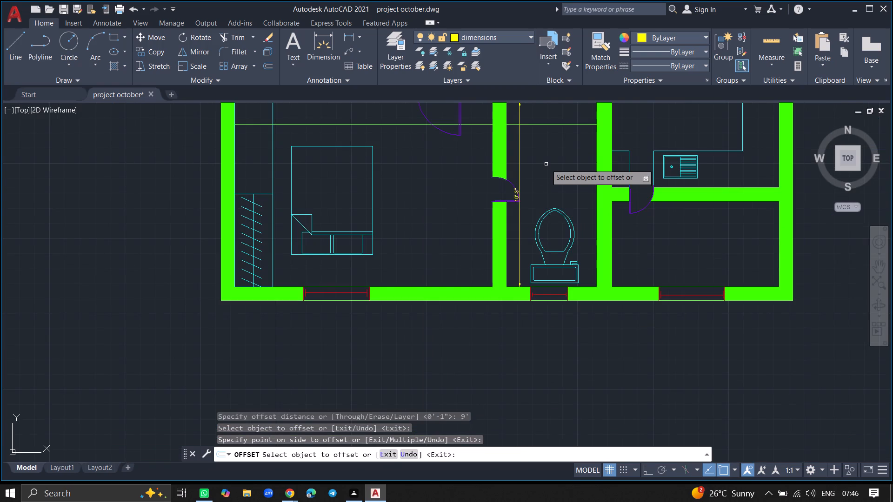
{"action": "key", "text": "Return"}
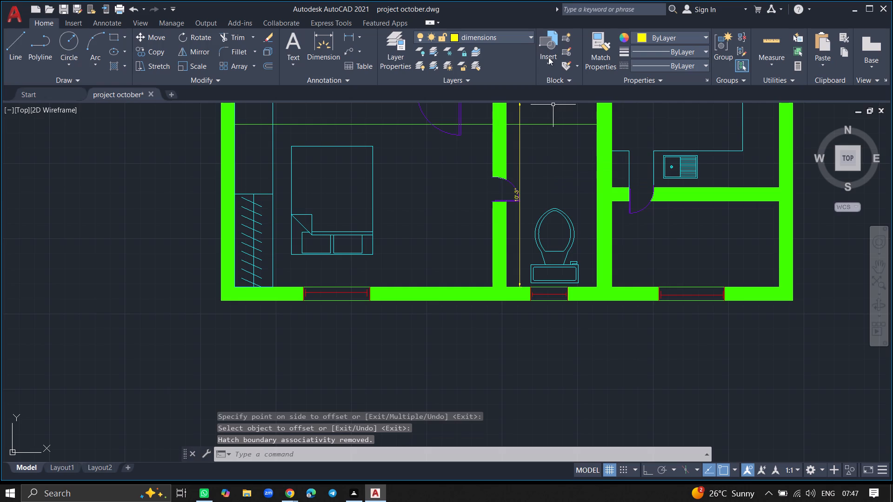
Offset the new horizontal line across the lower bathroom 9" upward to form a wall thickness.
{"action": "scroll", "coordinate": [572, 148], "scroll_direction": "down", "scroll_amount": 3, "text": "ctrl"}
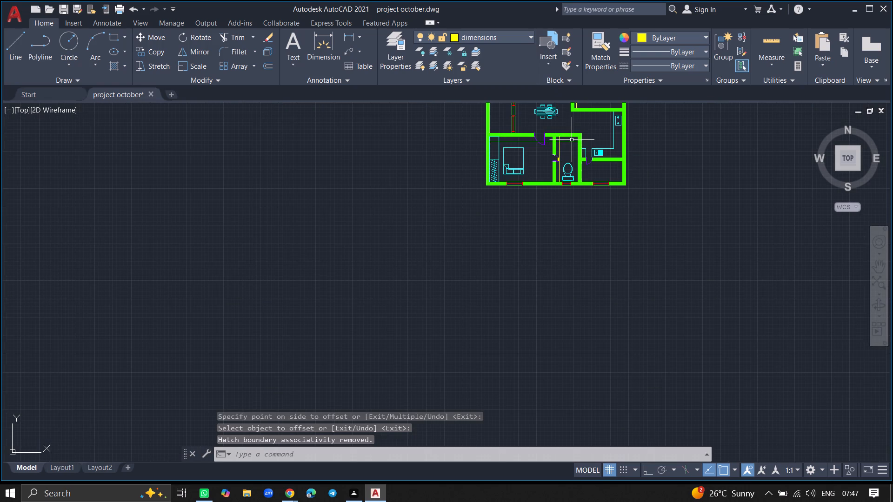
{"action": "scroll", "coordinate": [572, 140], "scroll_direction": "up", "scroll_amount": 7, "text": "ctrl"}
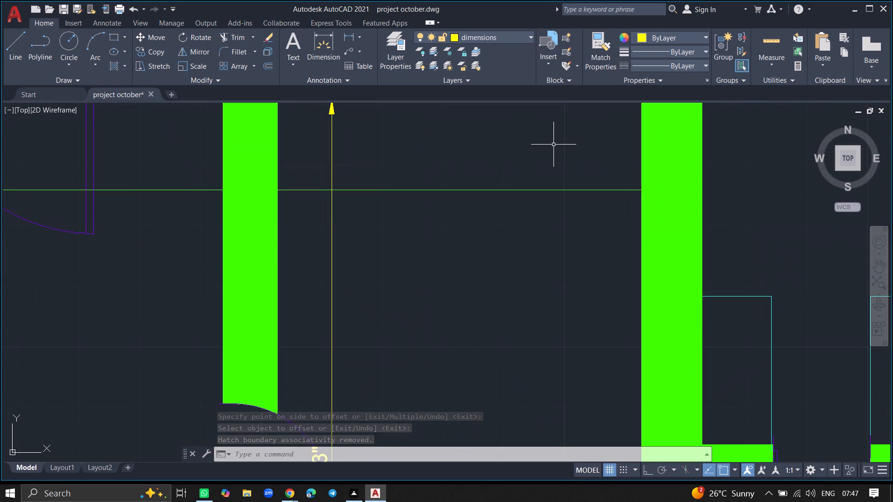
{"action": "type", "text": "offset"}
{"action": "key", "text": "Return"}
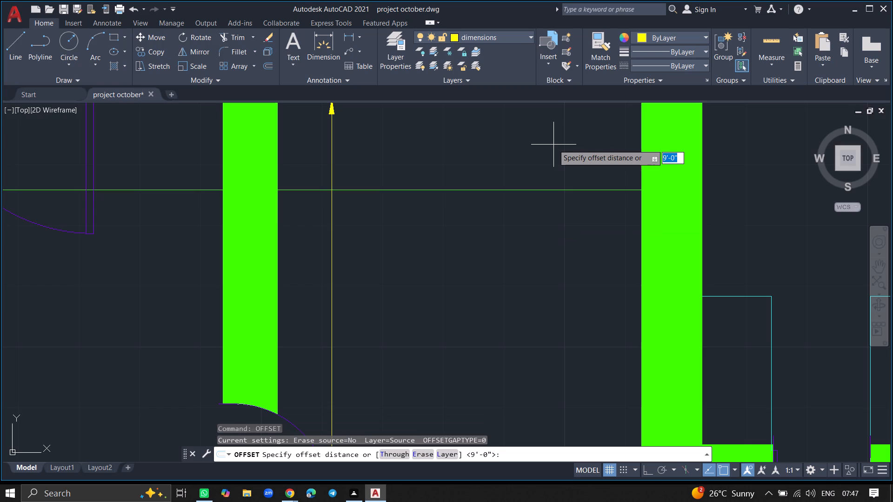
{"action": "key", "text": "9"}
{"action": "key", "text": "shift+quotedbl"}
{"action": "key", "text": "Return"}
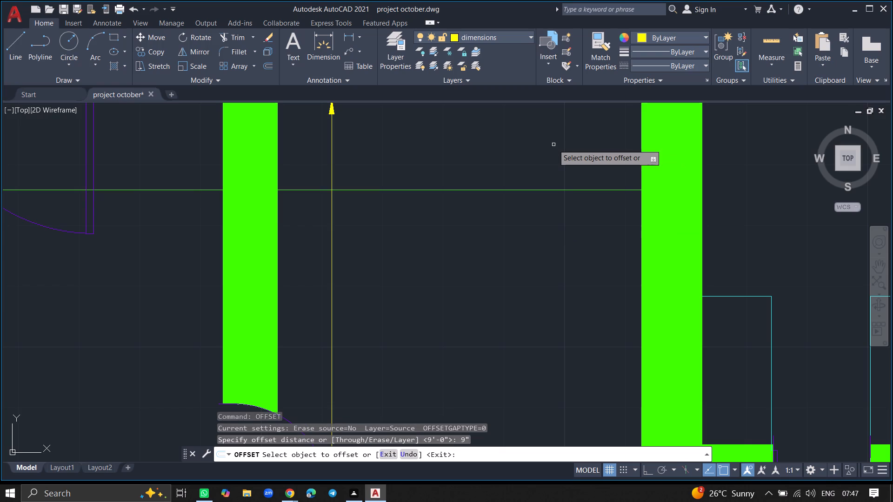
{"action": "left_click", "coordinate": [541, 189]}
{"action": "left_click", "coordinate": [539, 168]}
{"action": "key", "text": "Return"}
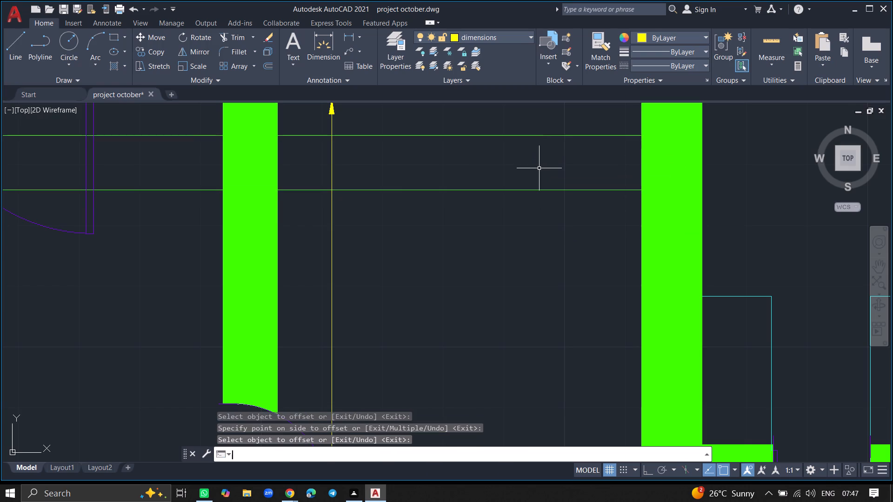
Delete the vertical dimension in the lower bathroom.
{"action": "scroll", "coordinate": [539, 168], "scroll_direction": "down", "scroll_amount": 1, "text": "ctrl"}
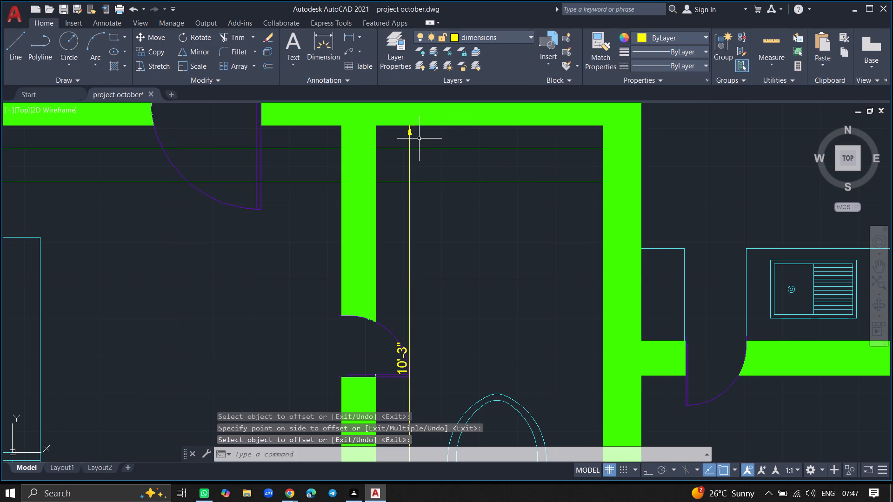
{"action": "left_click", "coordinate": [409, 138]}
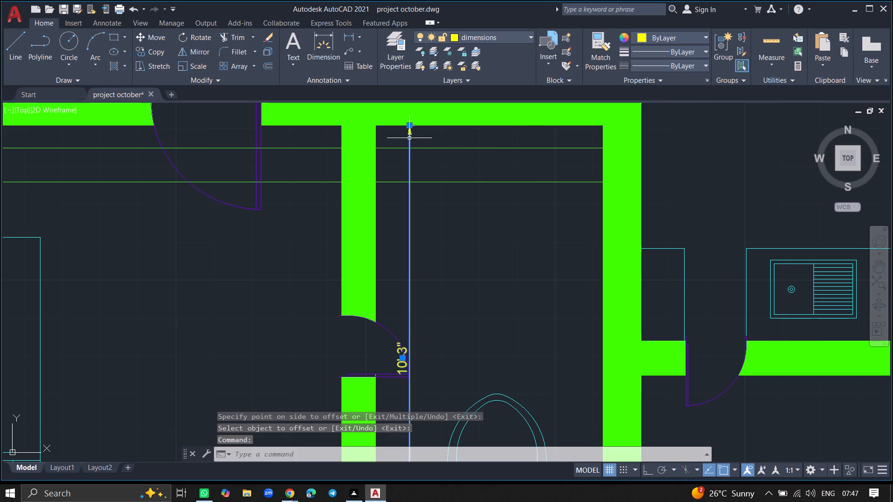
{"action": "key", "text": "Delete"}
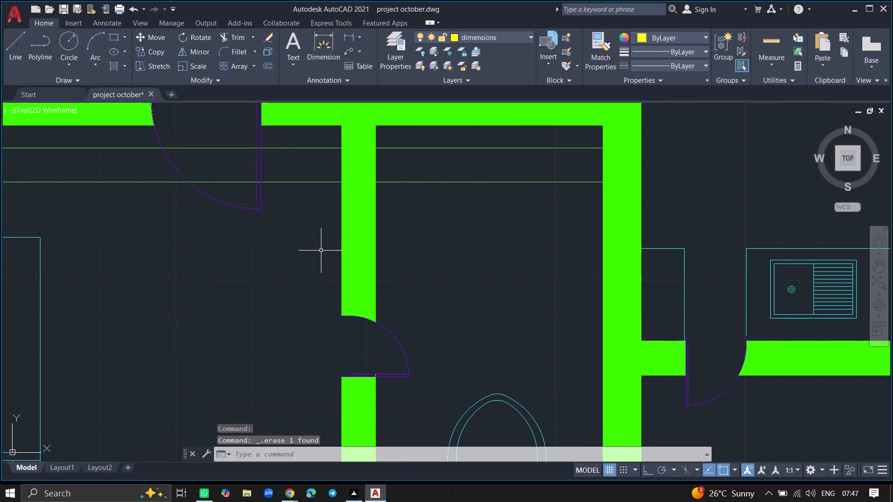
Trim the two new horizontal wall lines out of the bedroom, keeping only their segments inside the lower bathroom.
{"action": "type", "text": "trim"}
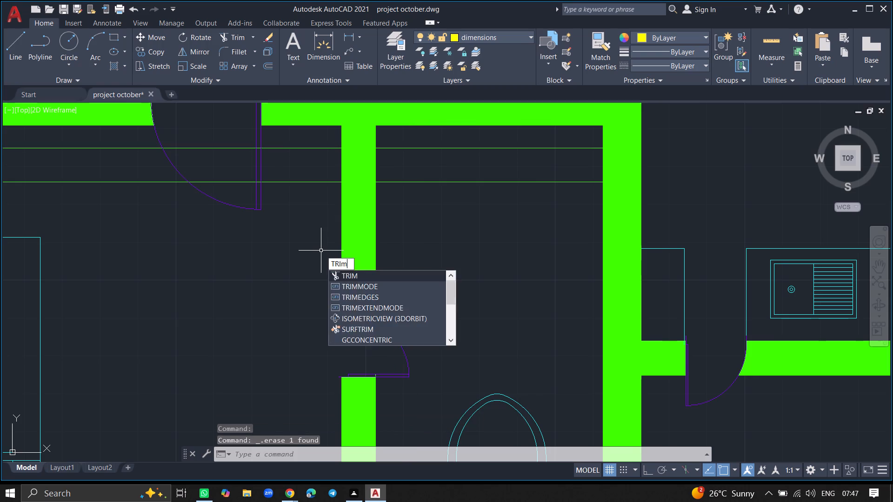
{"action": "key", "text": "Return"}
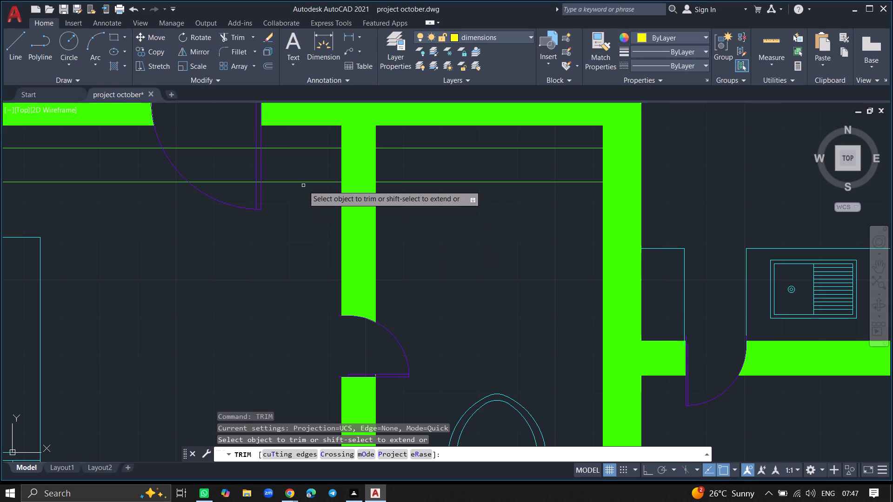
{"action": "left_click", "coordinate": [303, 183]}
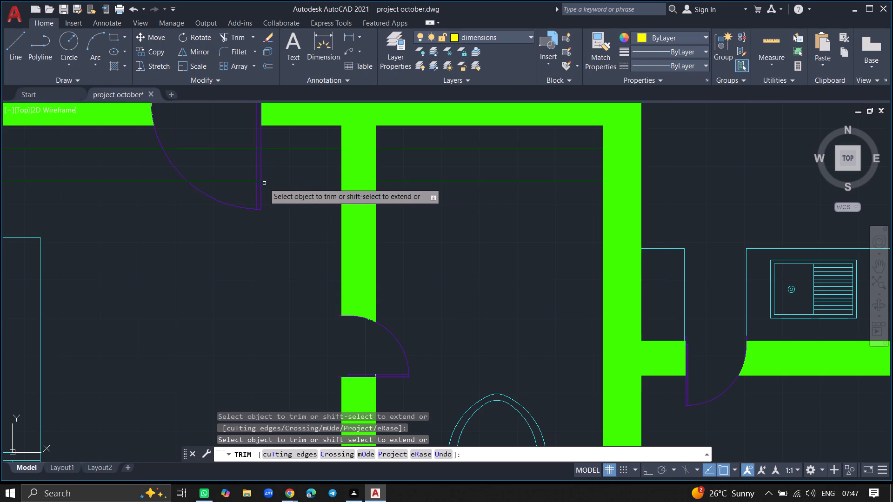
{"action": "left_click", "coordinate": [259, 183]}
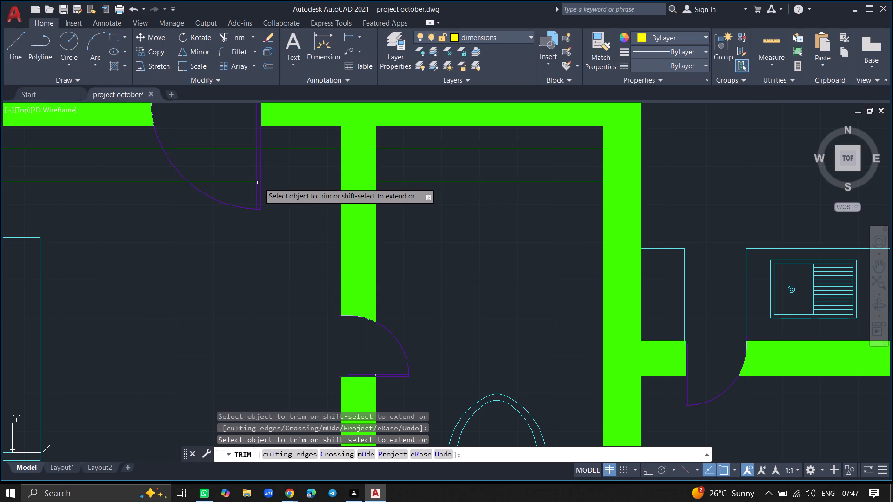
{"action": "left_click", "coordinate": [253, 182]}
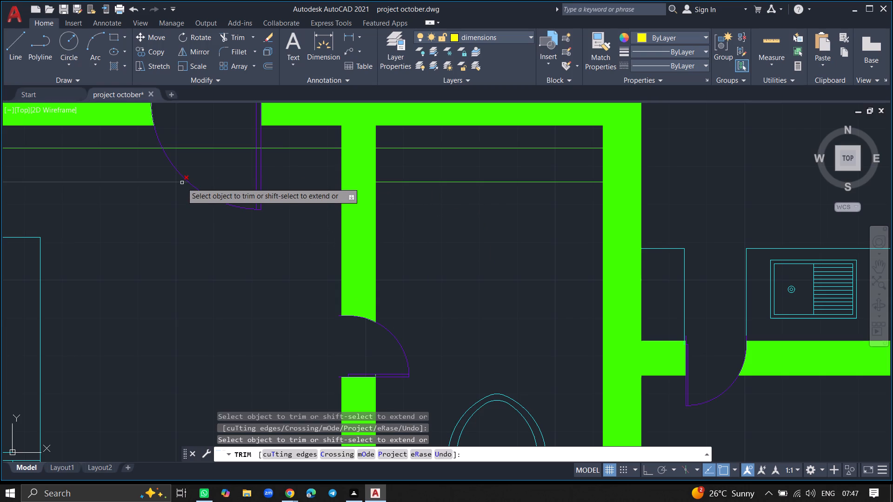
{"action": "left_click", "coordinate": [181, 182]}
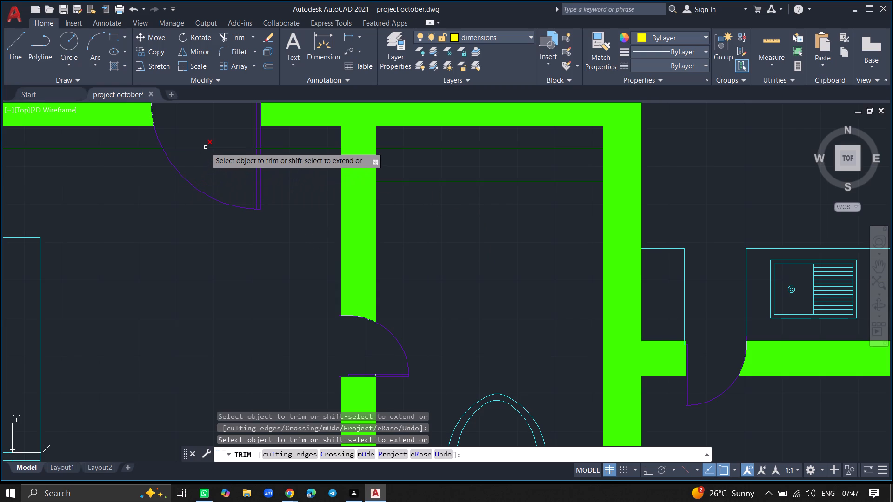
{"action": "left_click", "coordinate": [206, 147]}
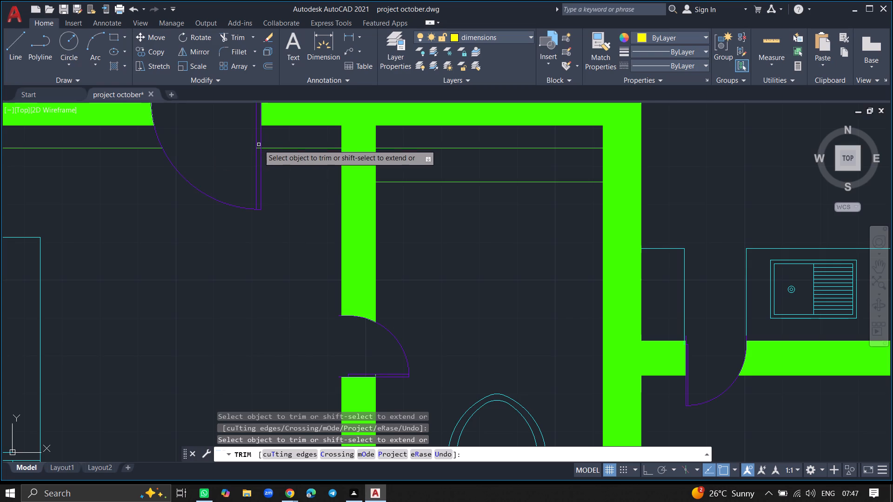
{"action": "left_click", "coordinate": [259, 149]}
{"action": "left_click", "coordinate": [267, 148]}
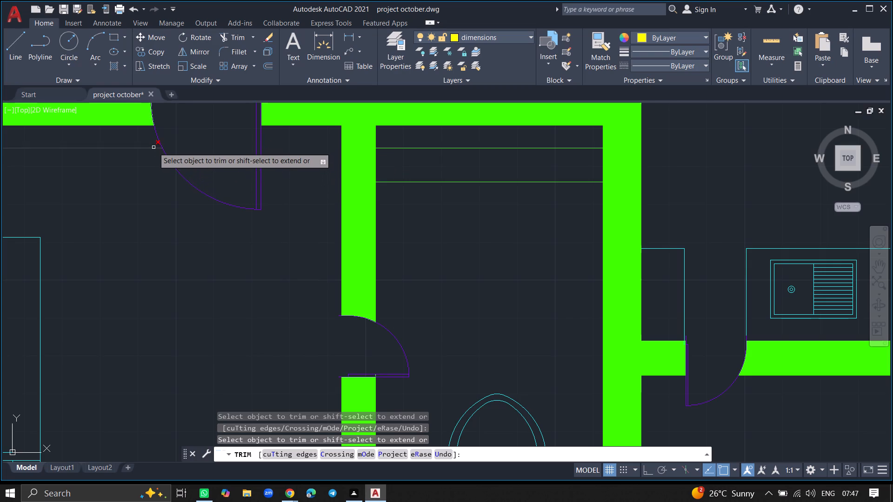
{"action": "left_click_drag", "start_coordinate": [153, 147], "coordinate": [148, 177]}
{"action": "key", "text": "Return"}
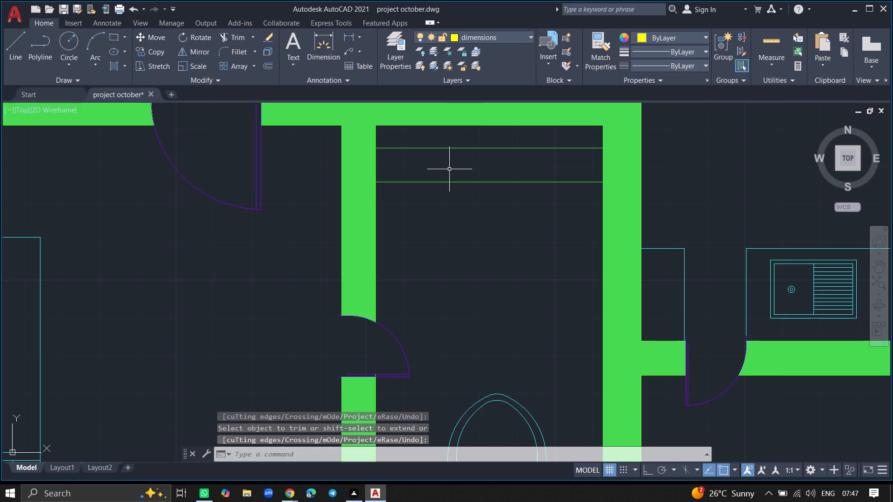
Hatch the area between the two new wall lines in the lower bathroom with a solid Green fill.
{"action": "type", "text": "hatch"}
{"action": "key", "text": "Return"}
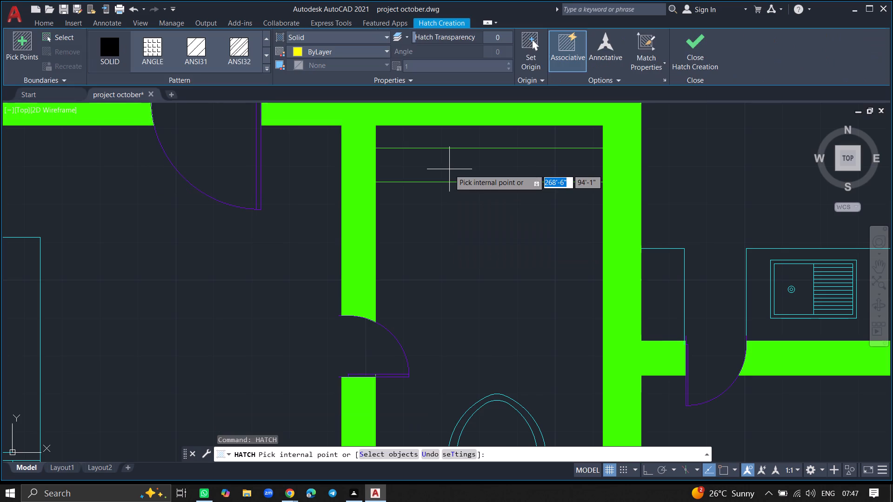
{"action": "left_click", "coordinate": [360, 51]}
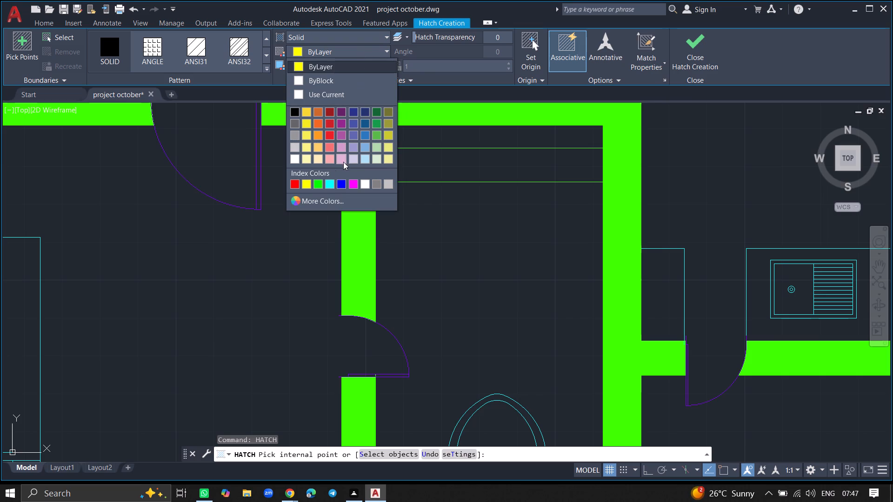
{"action": "left_click", "coordinate": [317, 181]}
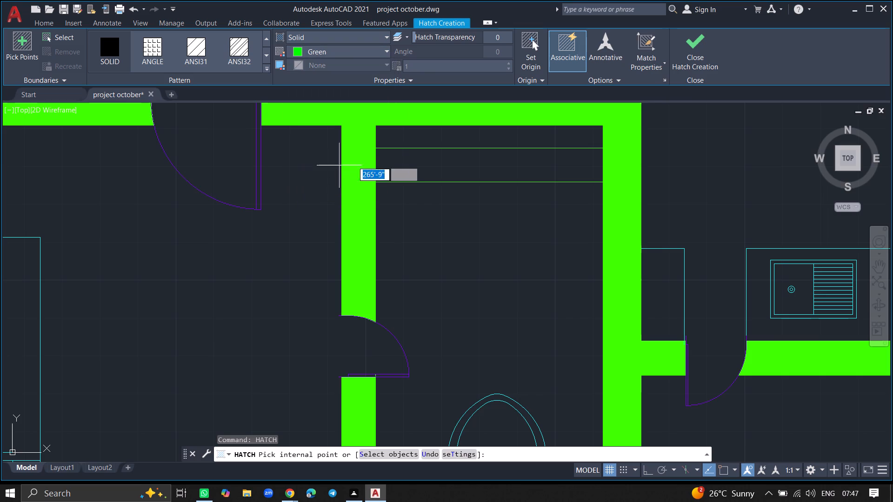
{"action": "left_click", "coordinate": [400, 160]}
{"action": "key", "text": "Return"}
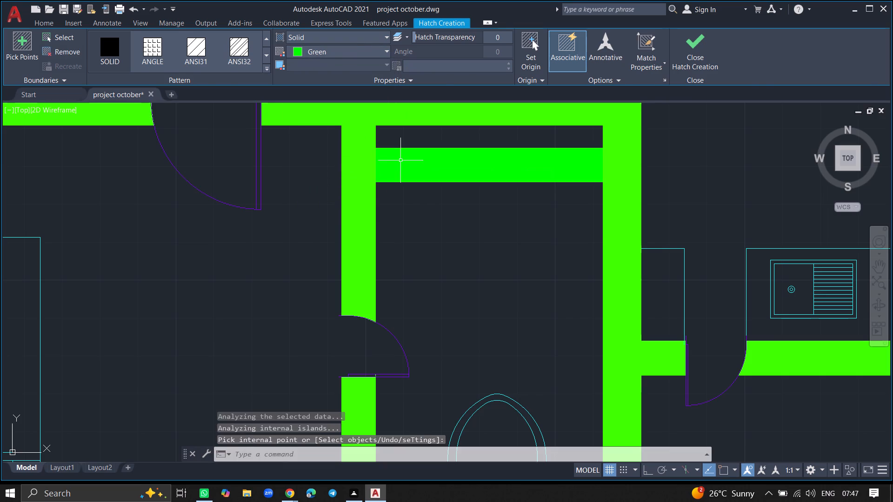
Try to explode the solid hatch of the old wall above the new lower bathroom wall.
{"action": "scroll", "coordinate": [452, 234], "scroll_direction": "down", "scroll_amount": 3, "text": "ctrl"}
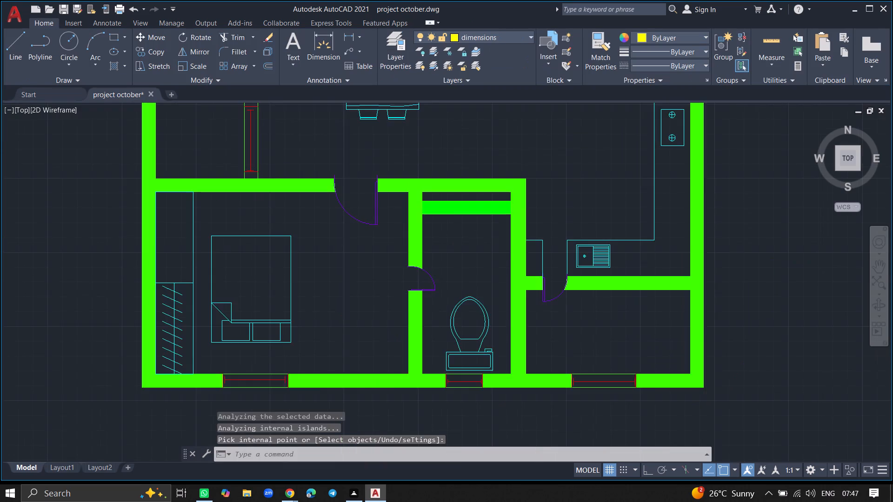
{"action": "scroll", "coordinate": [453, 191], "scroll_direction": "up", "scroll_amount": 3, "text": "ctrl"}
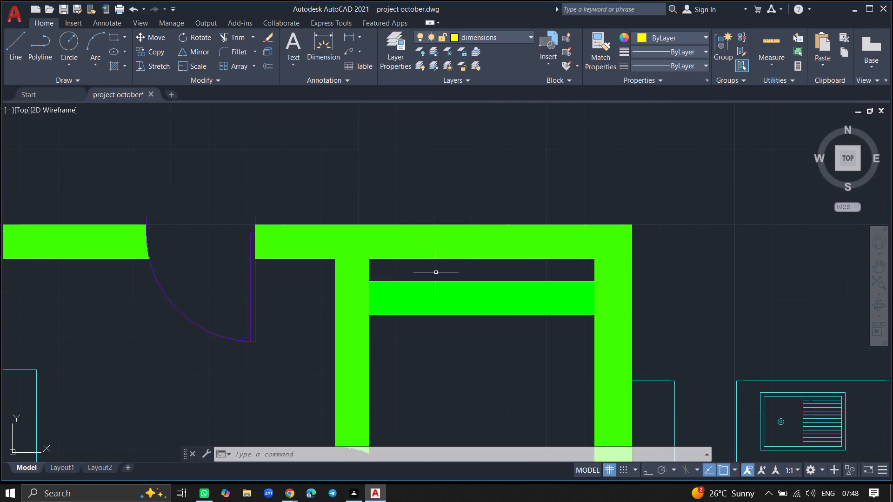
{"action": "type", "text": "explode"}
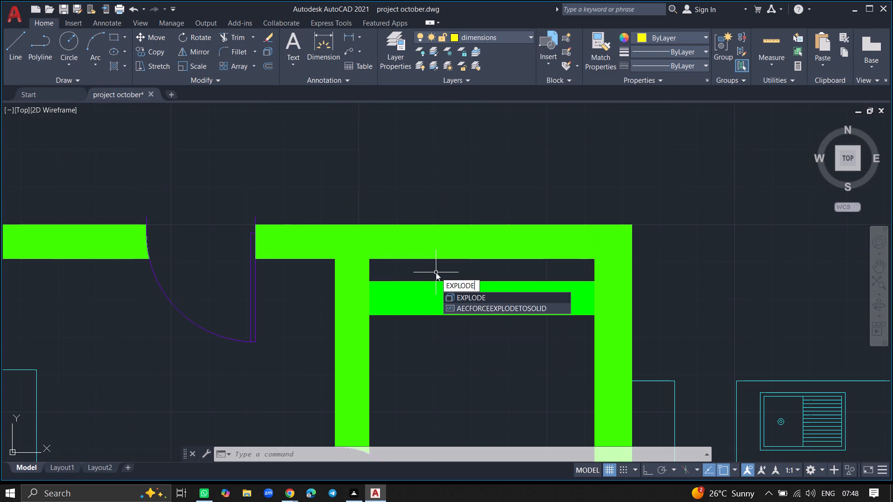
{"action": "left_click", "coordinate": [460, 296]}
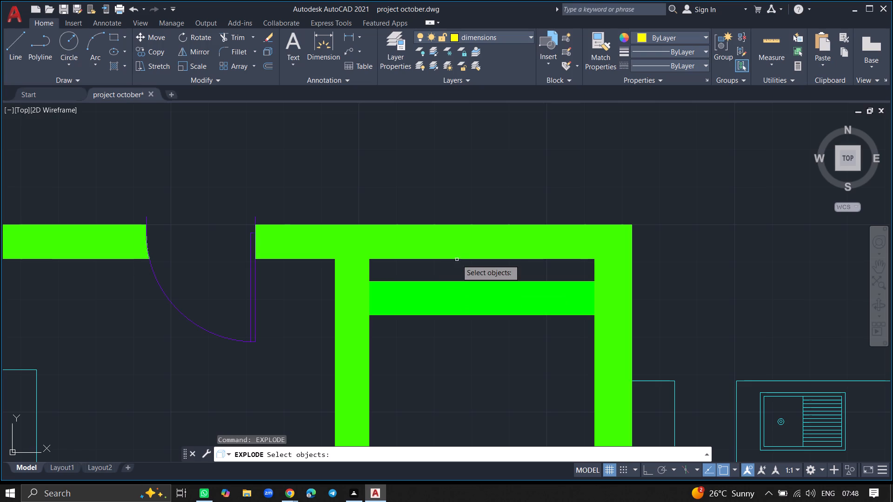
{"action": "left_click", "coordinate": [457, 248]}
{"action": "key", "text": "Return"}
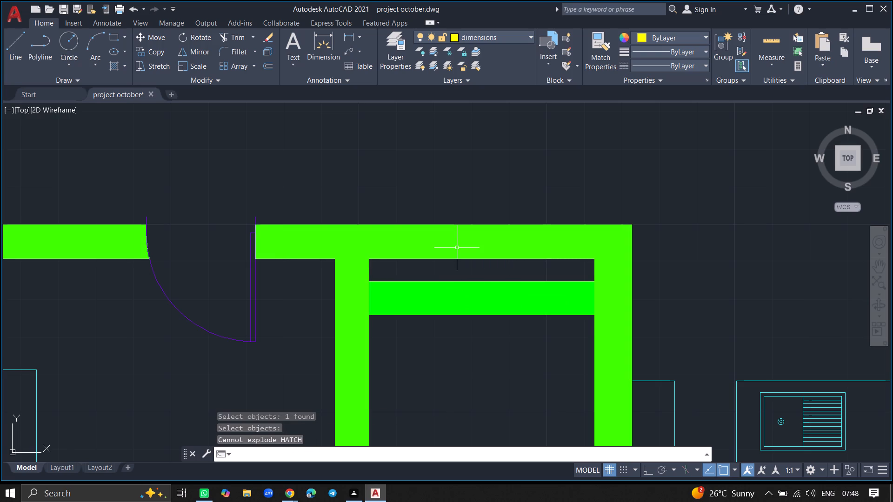
Trim away the old top wall's hatch and both its face lines between the lower bathroom's two side walls.
{"action": "type", "text": "trim"}
{"action": "key", "text": "Return"}
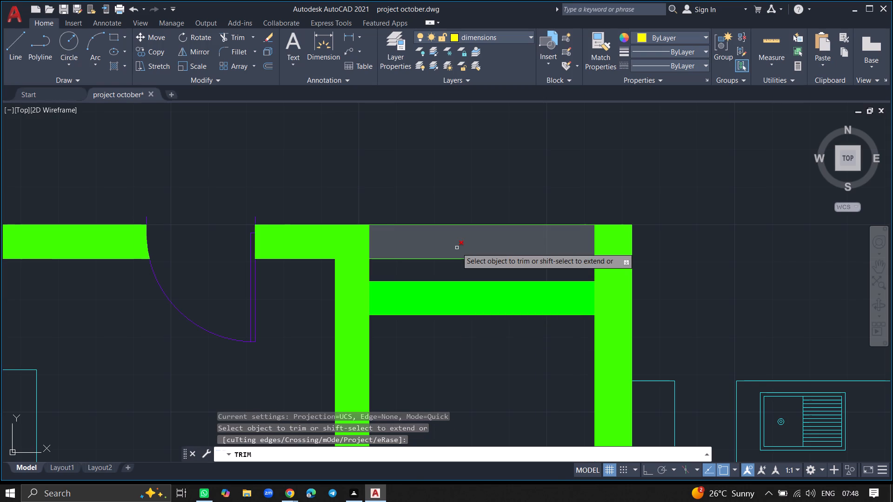
{"action": "left_click", "coordinate": [457, 248]}
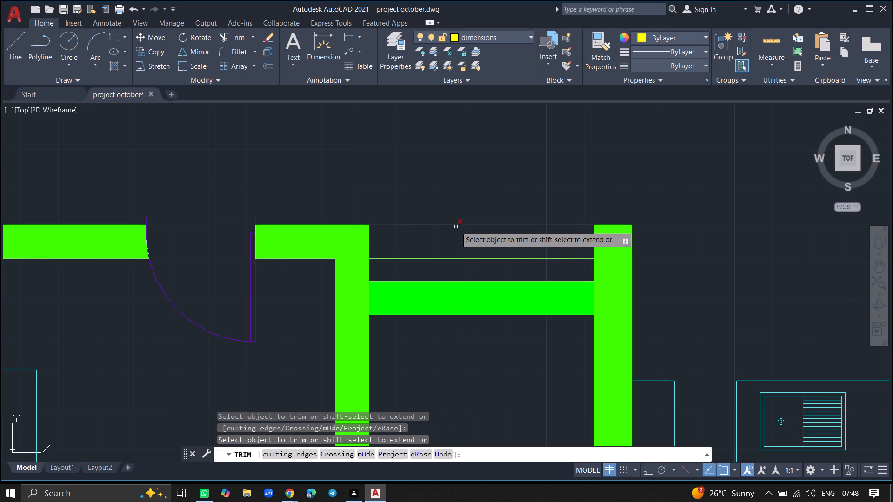
{"action": "left_click", "coordinate": [456, 226]}
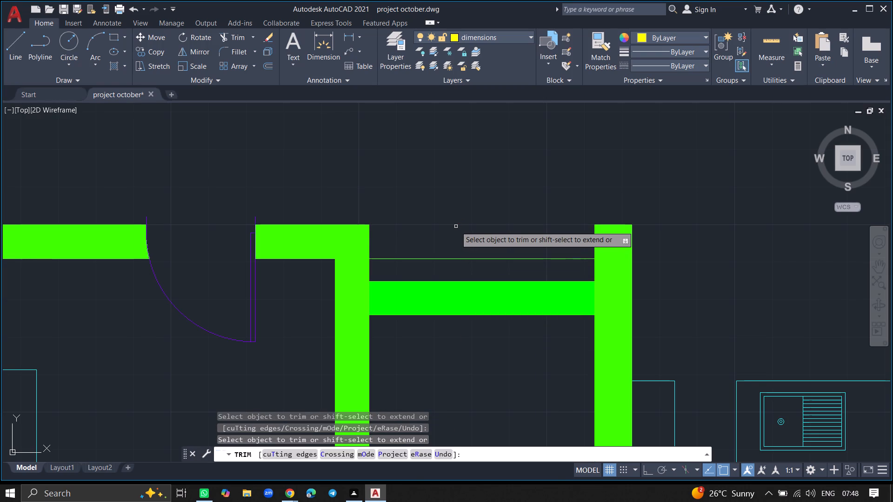
{"action": "left_click_drag", "start_coordinate": [456, 226], "coordinate": [455, 254]}
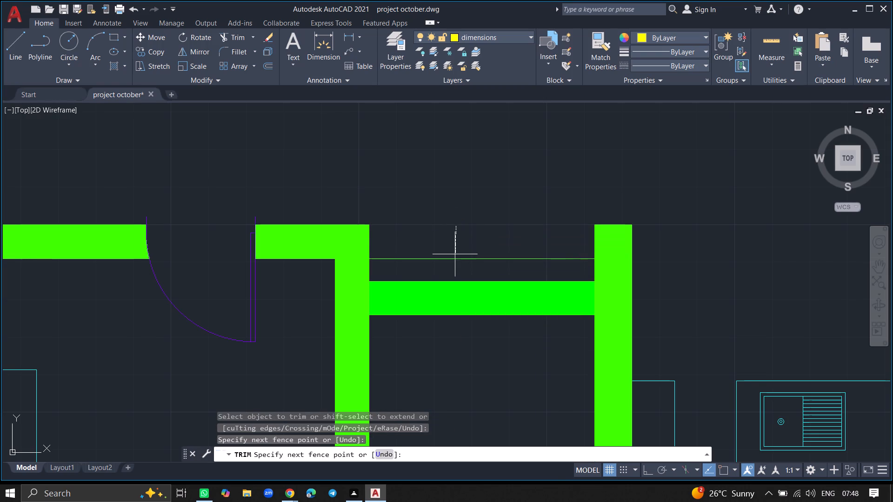
{"action": "left_click_drag", "start_coordinate": [455, 254], "coordinate": [455, 264]}
{"action": "left_click", "coordinate": [455, 264]}
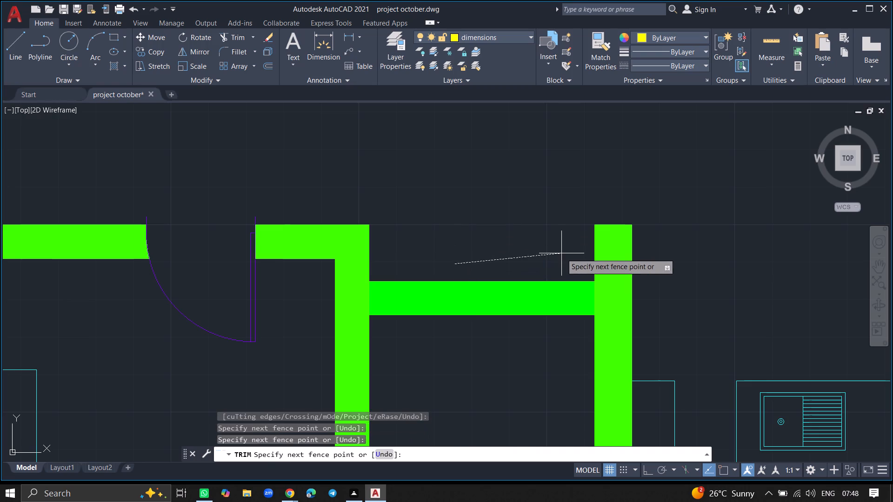
{"action": "left_click", "coordinate": [561, 253]}
{"action": "key", "text": "Return"}
Add a horizontal linear dimension across the lower bedroom between its side walls' inner faces, passing over the upper part of the bed.
{"action": "scroll", "coordinate": [561, 253], "scroll_direction": "down", "scroll_amount": 3, "text": "ctrl"}
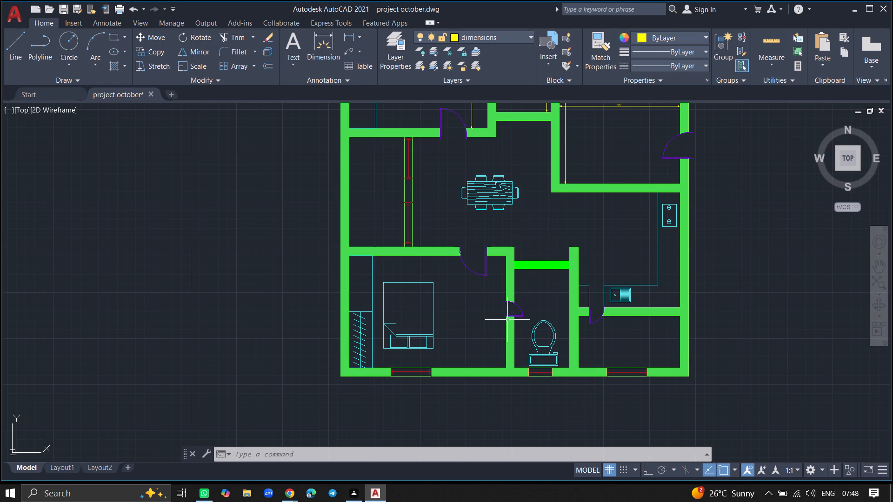
{"action": "type", "text": "diml"}
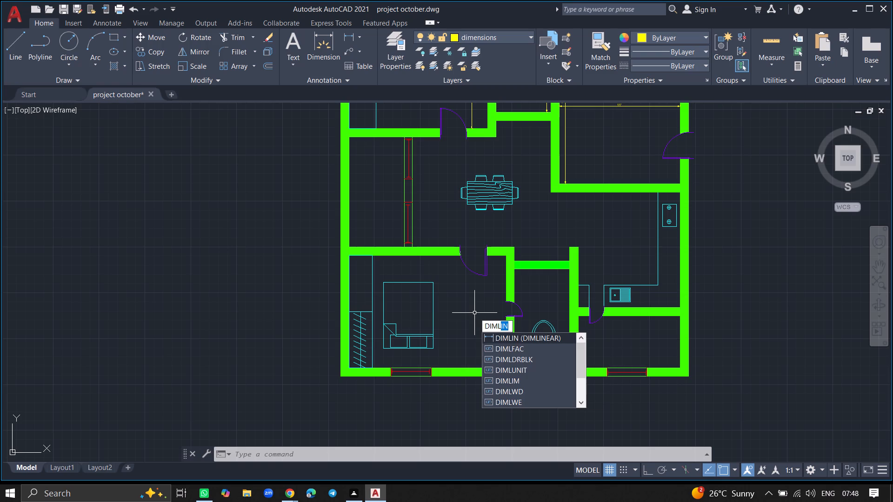
{"action": "left_click", "coordinate": [493, 336]}
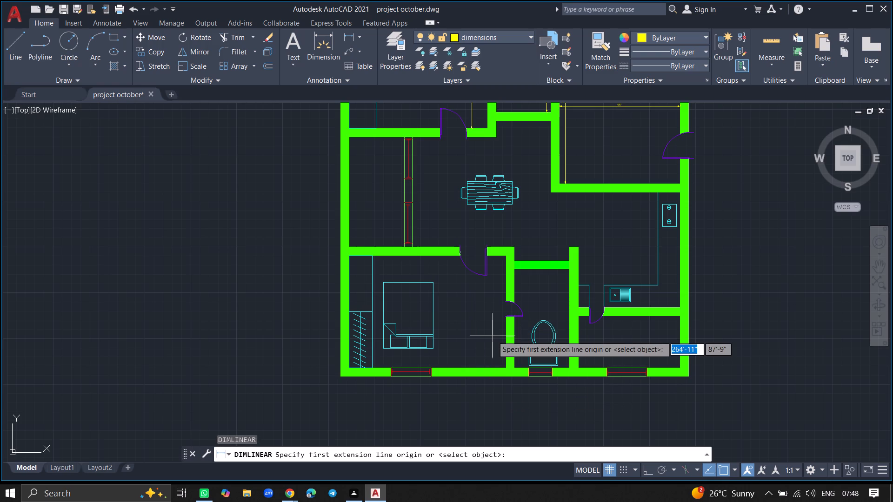
{"action": "left_click", "coordinate": [506, 285]}
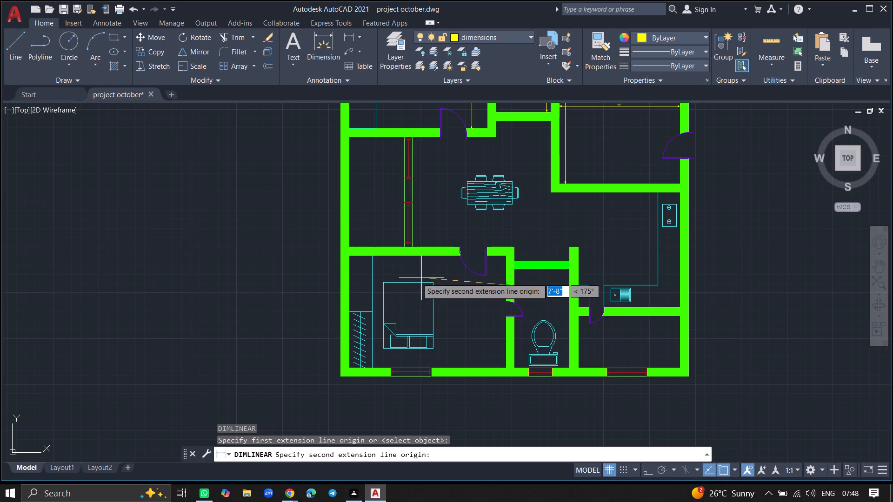
{"action": "left_click", "coordinate": [352, 288]}
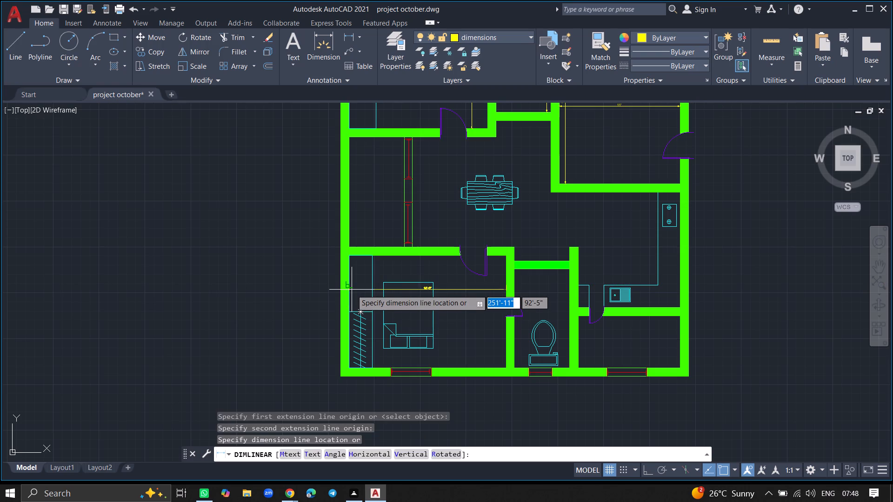
{"action": "scroll", "coordinate": [352, 290], "scroll_direction": "up", "scroll_amount": 3, "text": "ctrl"}
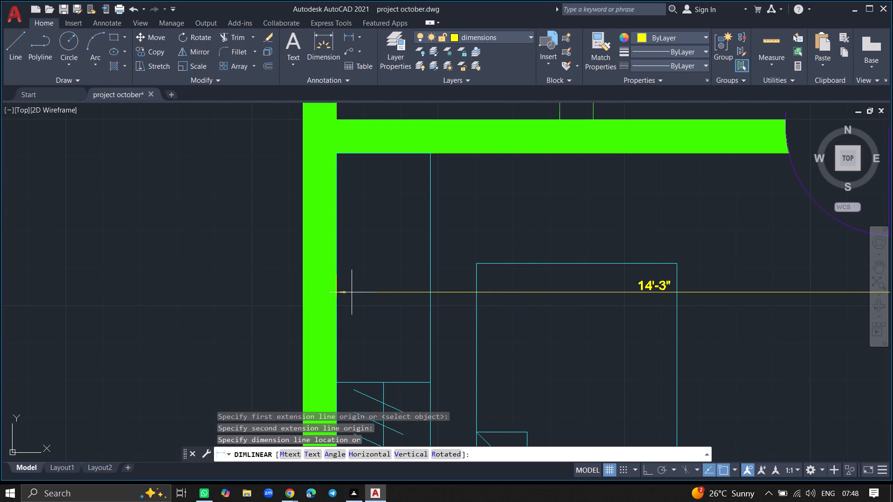
{"action": "left_click", "coordinate": [352, 292]}
{"action": "scroll", "coordinate": [376, 247], "scroll_direction": "down", "scroll_amount": 2, "text": "ctrl"}
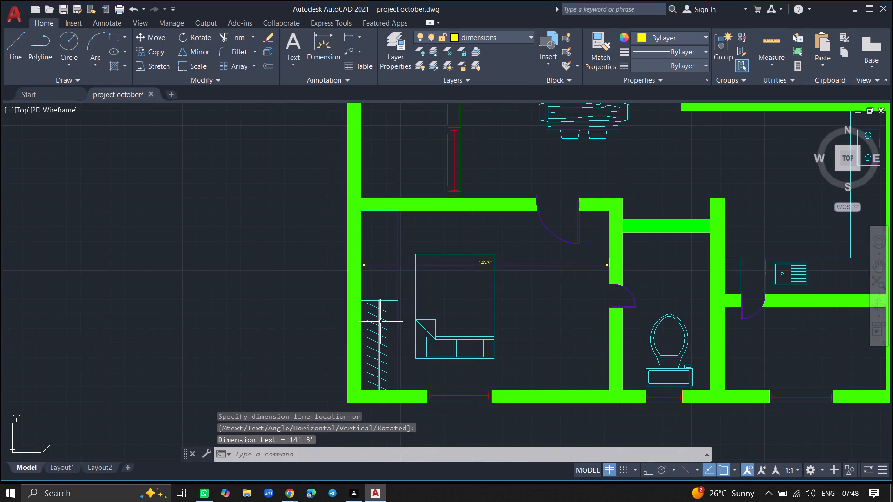
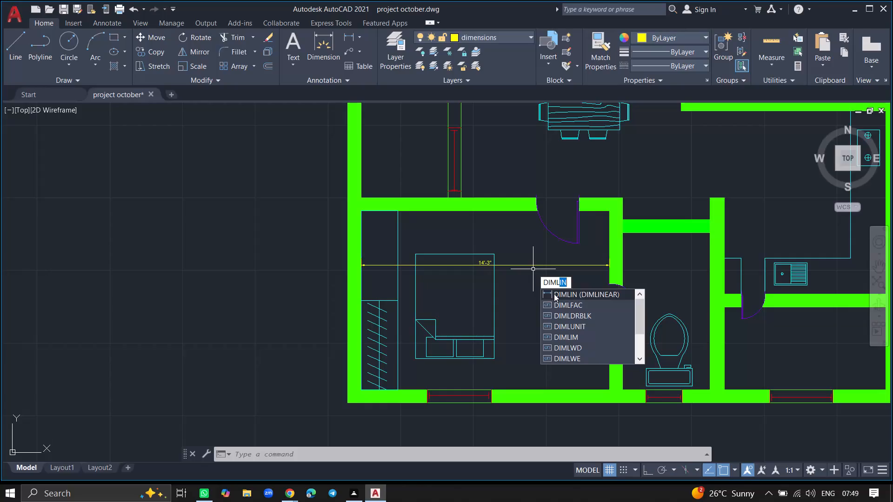
Add a vertical linear dimension in the lower bedroom between its top and bottom walls' inner faces, just beside the bed on the bathroom side.
{"action": "left_click", "coordinate": [554, 294]}
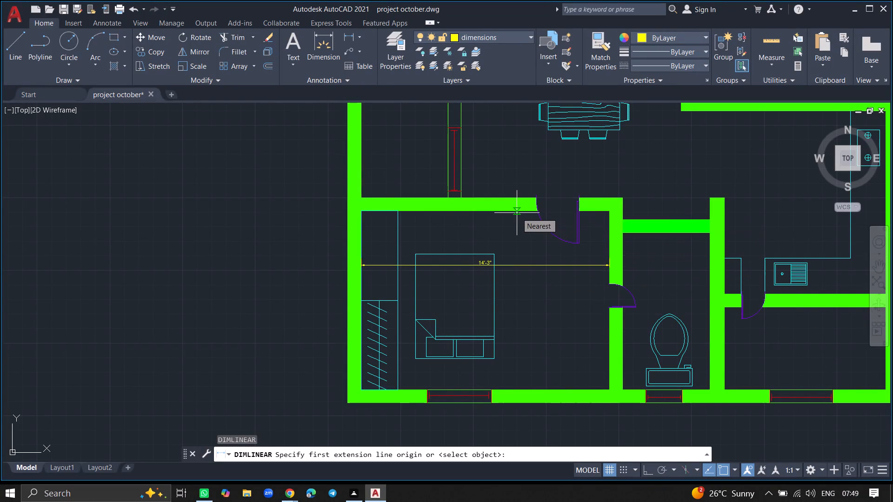
{"action": "left_click", "coordinate": [517, 213]}
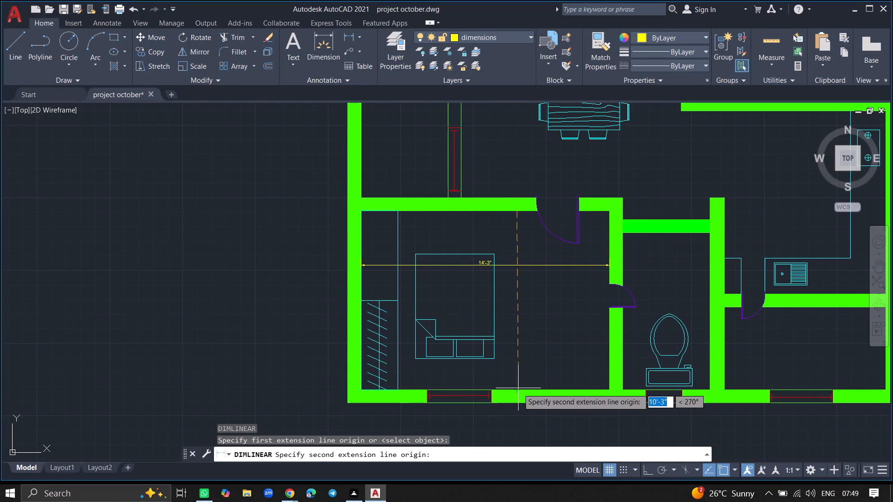
{"action": "left_click", "coordinate": [518, 391]}
{"action": "left_click", "coordinate": [522, 391]}
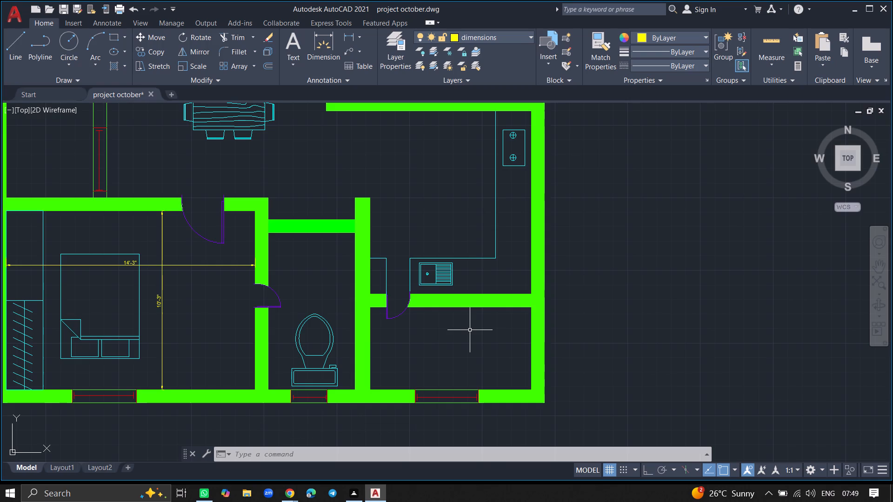
Add a vertical linear dimension in the small room below the kitchen, between its top and bottom walls' inner faces near the outer side wall.
{"action": "key", "text": "d"}
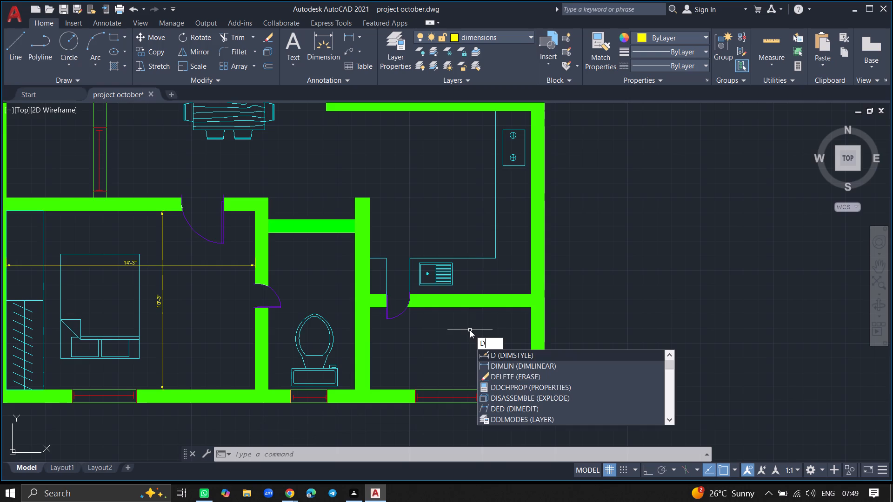
{"action": "left_click", "coordinate": [489, 361]}
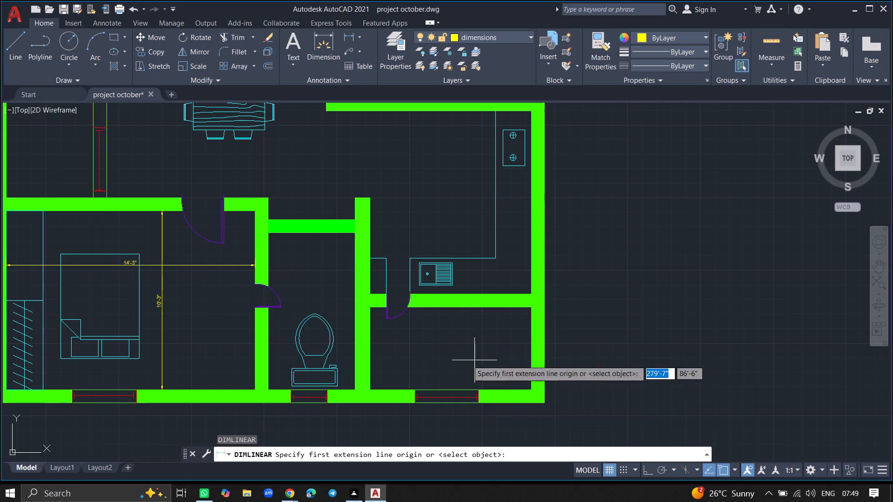
{"action": "left_click", "coordinate": [515, 308]}
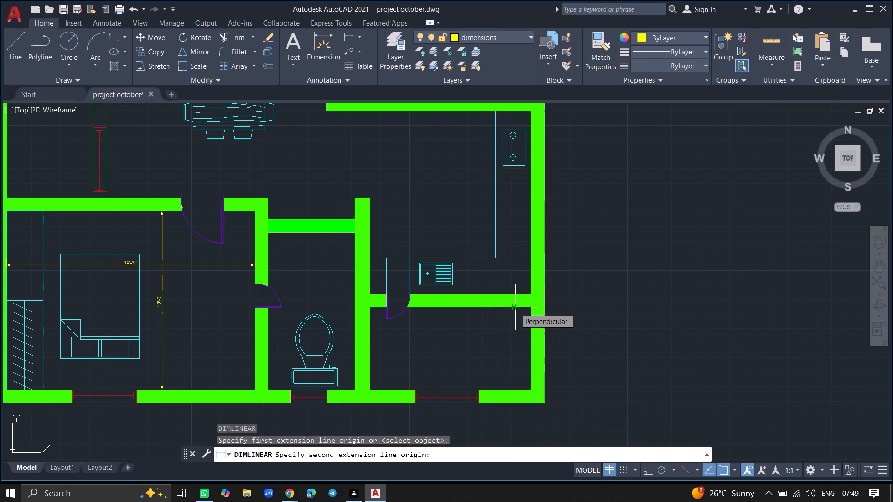
{"action": "left_click", "coordinate": [513, 390]}
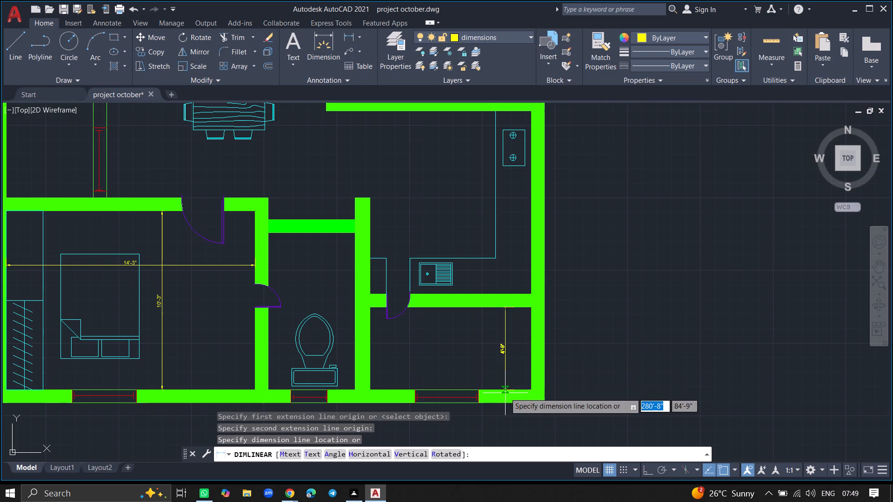
{"action": "scroll", "coordinate": [505, 393], "scroll_direction": "up", "scroll_amount": 1, "text": "ctrl"}
{"action": "left_click", "coordinate": [505, 393]}
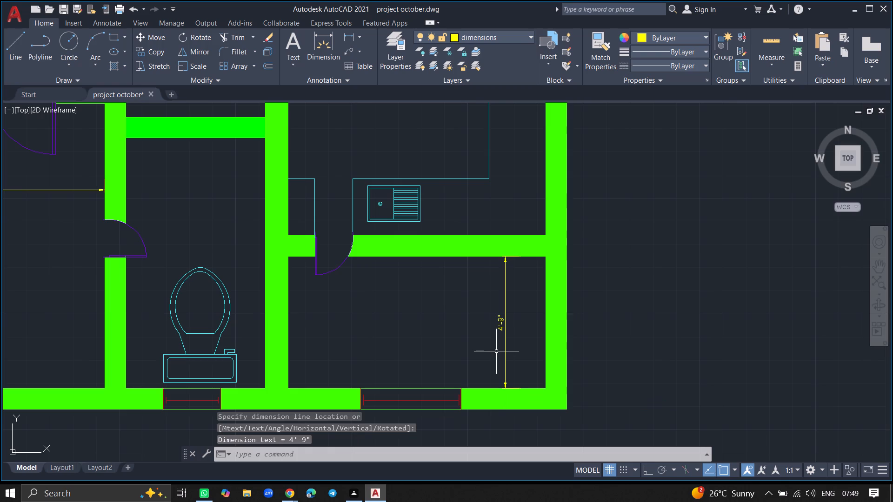
Add a horizontal linear dimension across the small room below the kitchen between its side walls' inner faces, just above the window wall.
{"action": "type", "text": "diml"}
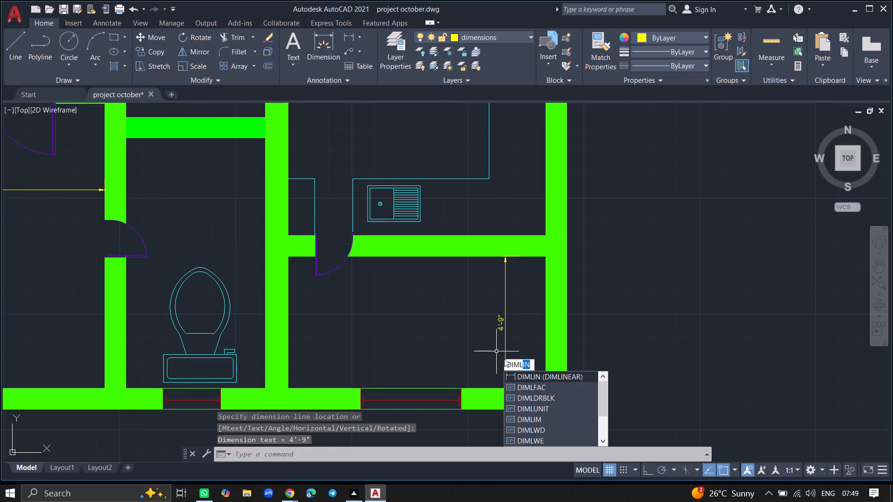
{"action": "left_click", "coordinate": [509, 375]}
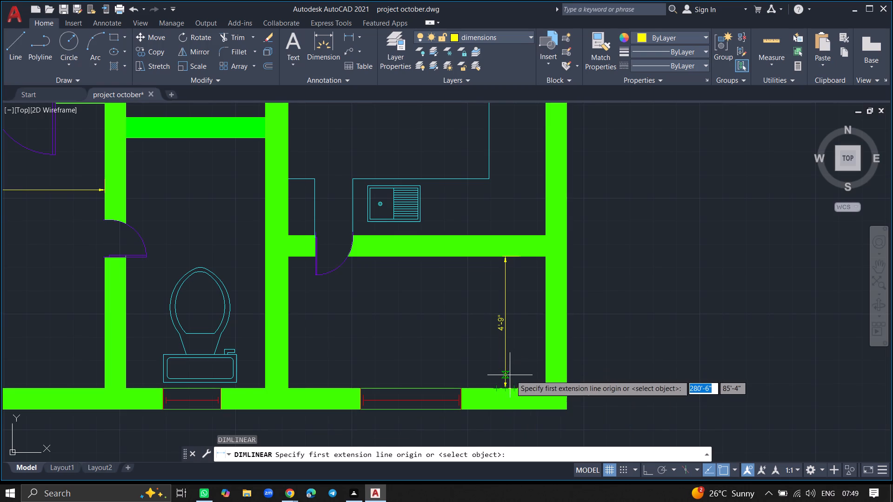
{"action": "left_click", "coordinate": [546, 375]}
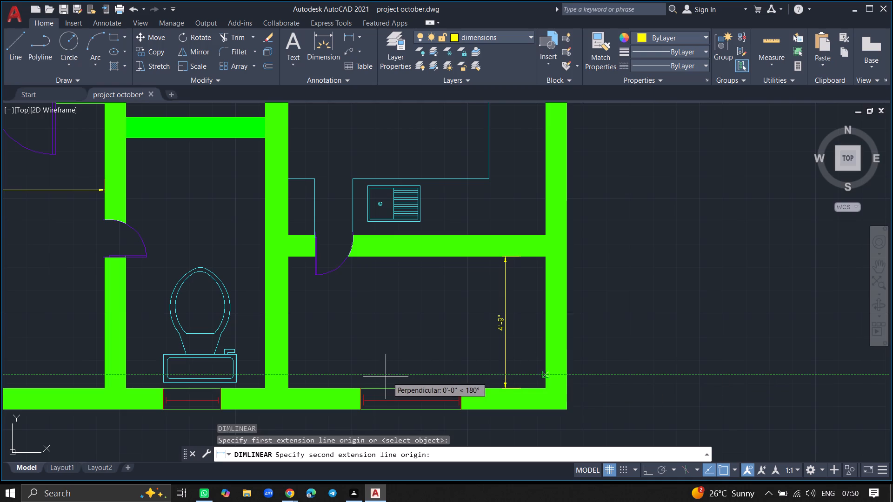
{"action": "left_click", "coordinate": [290, 375]}
{"action": "left_click", "coordinate": [291, 378]}
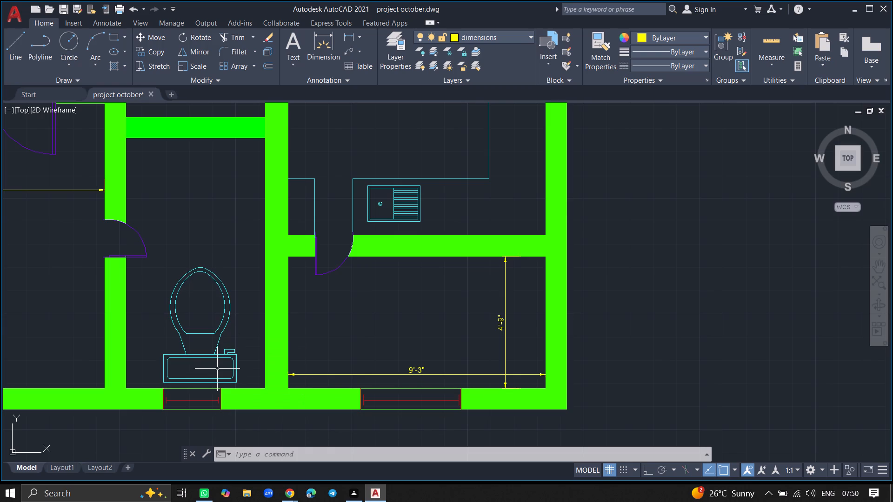
Add a vertical linear dimension in the lower bathroom from the new top wall to the bottom wall, close to the kitchen-side wall.
{"action": "type", "text": "diml"}
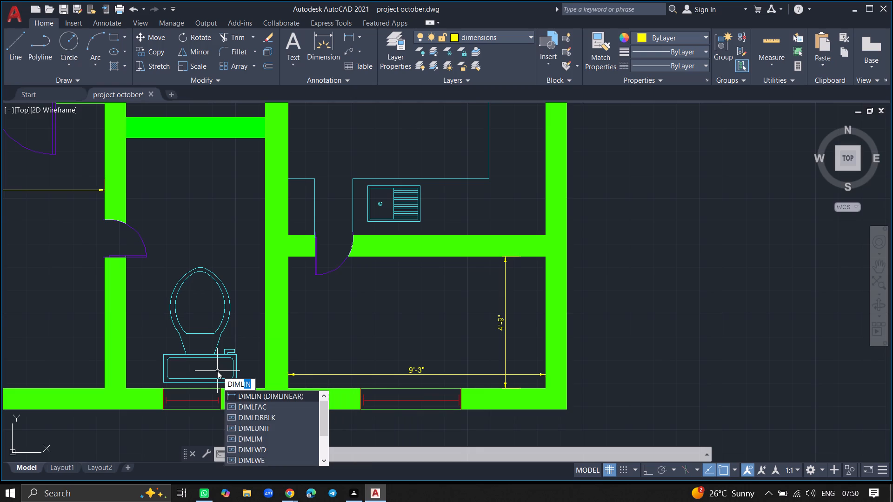
{"action": "left_click", "coordinate": [230, 393]}
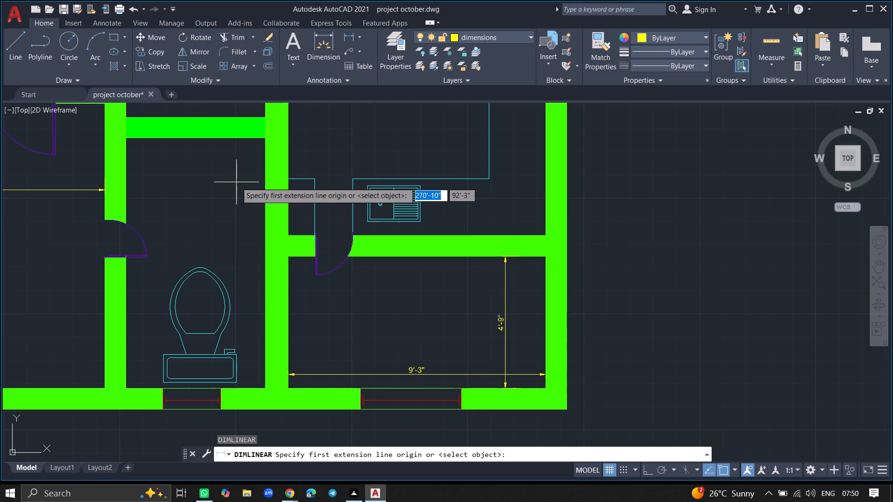
{"action": "left_click", "coordinate": [254, 138]}
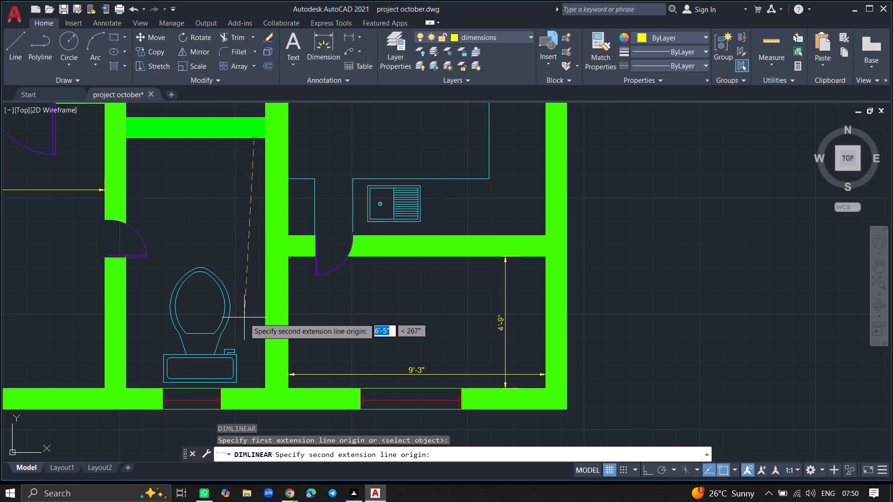
{"action": "left_click", "coordinate": [253, 386]}
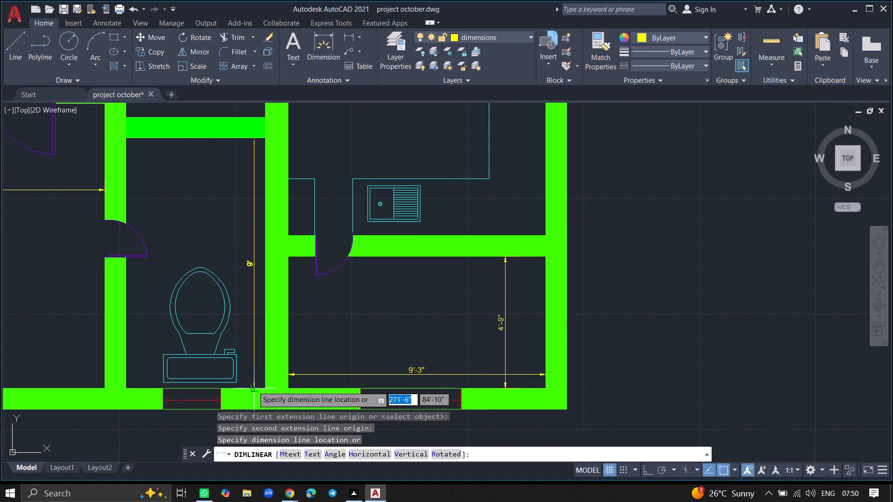
{"action": "left_click", "coordinate": [251, 385]}
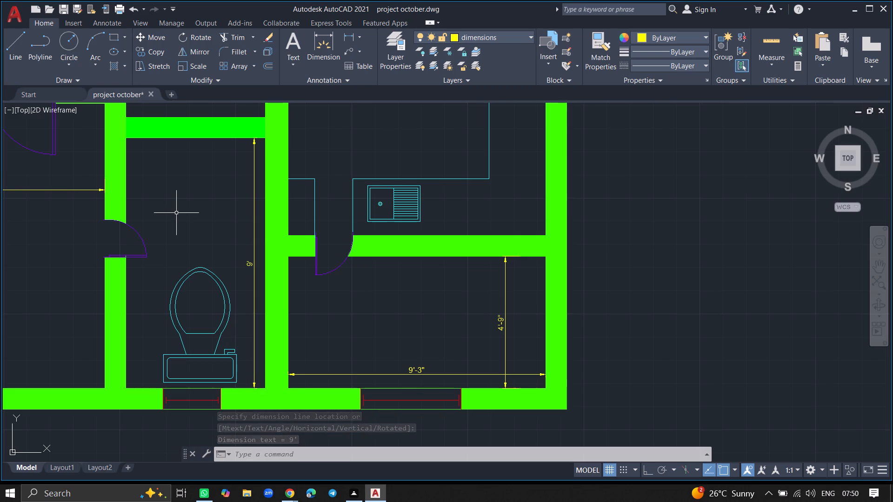
Add a horizontal linear dimension across the lower bathroom between its side walls' inner faces, just below the new top wall.
{"action": "type", "text": "dimli"}
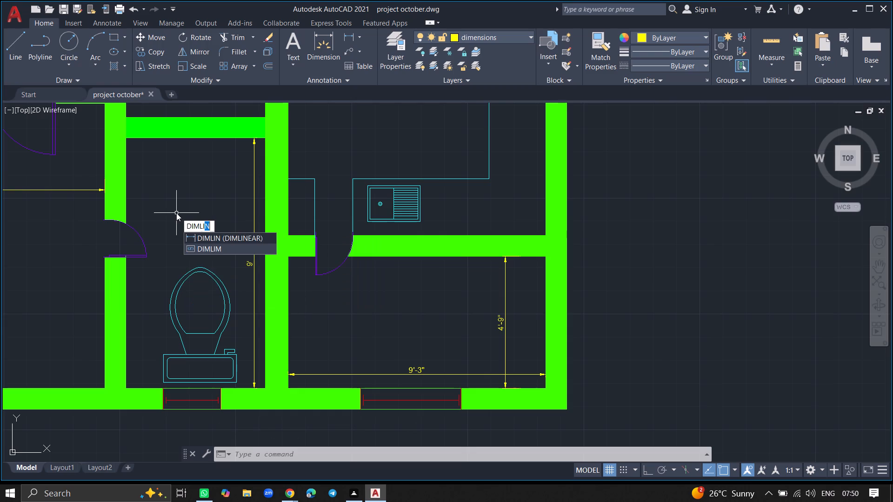
{"action": "left_click", "coordinate": [191, 234]}
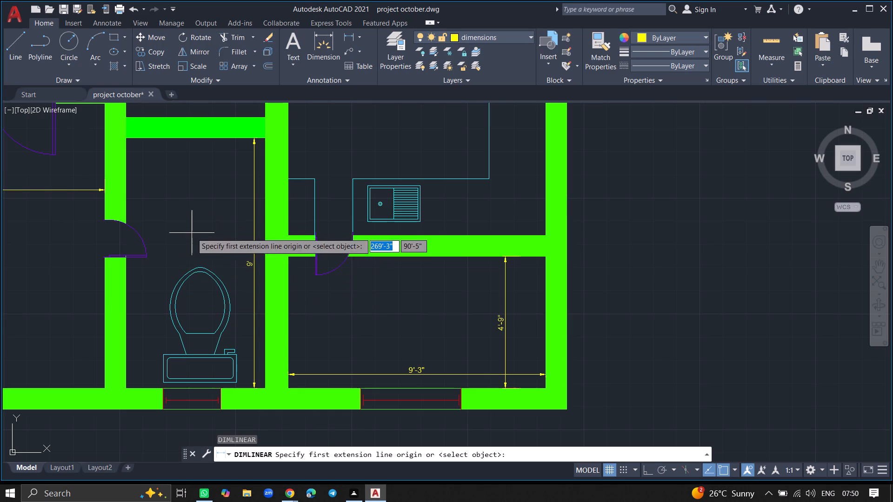
{"action": "left_click", "coordinate": [265, 152]}
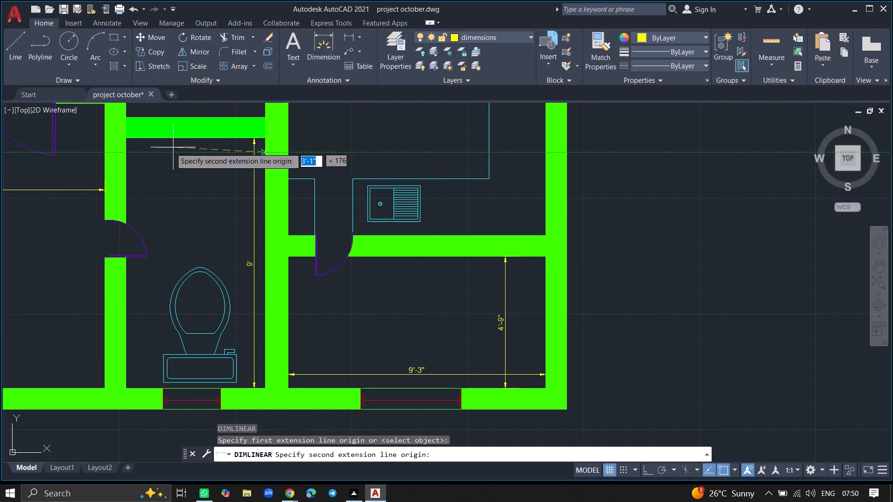
{"action": "left_click", "coordinate": [123, 152]}
{"action": "left_click", "coordinate": [123, 160]}
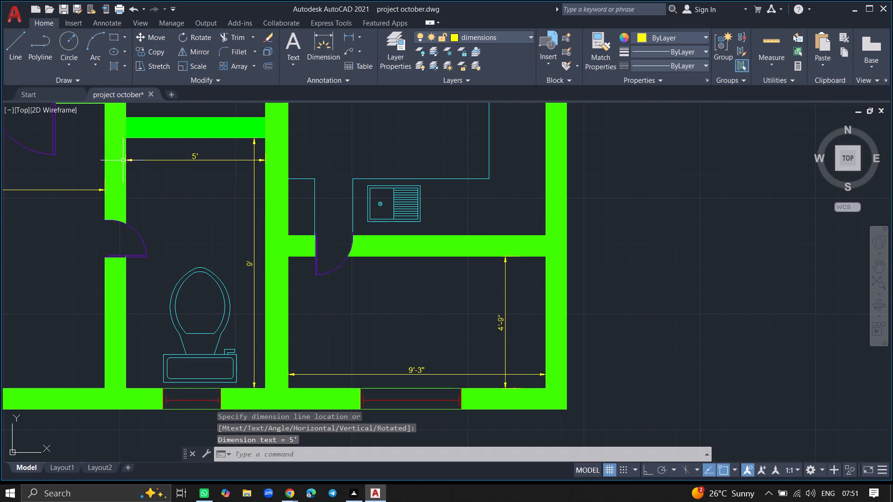
Add a vertical linear dimension in the kitchen between its top and bottom walls' inner faces, just inside the long counter's edge.
{"action": "scroll", "coordinate": [203, 212], "scroll_direction": "down", "scroll_amount": 2, "text": "ctrl"}
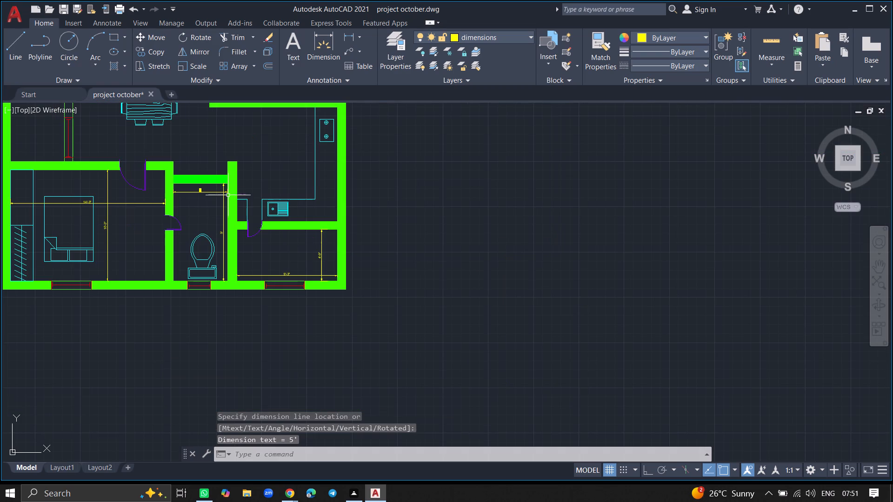
{"action": "key", "text": "d"}
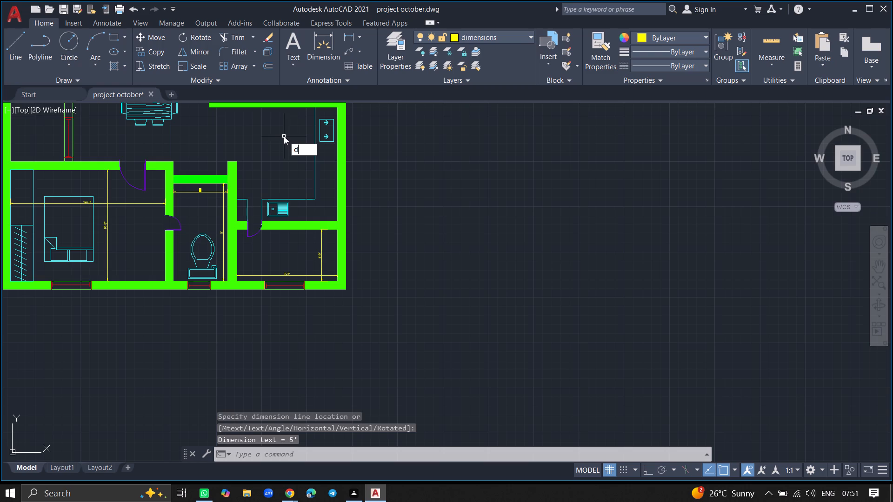
{"action": "type", "text": "imli"}
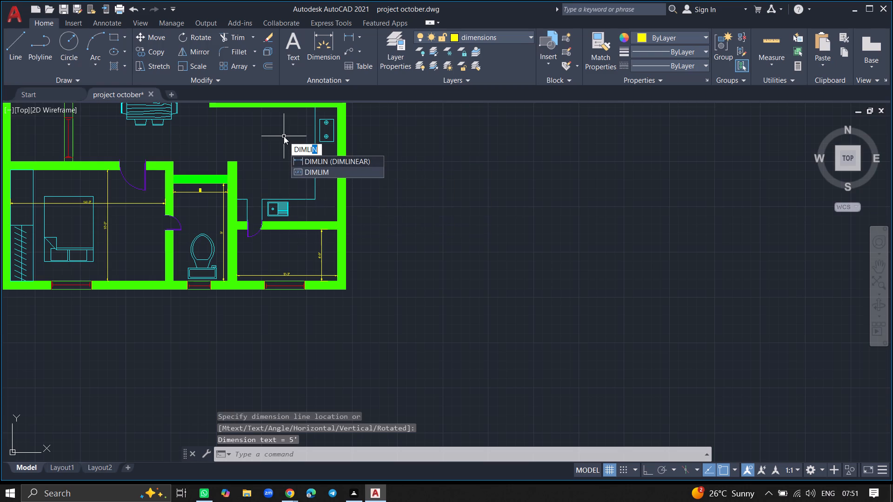
{"action": "left_click", "coordinate": [306, 160]}
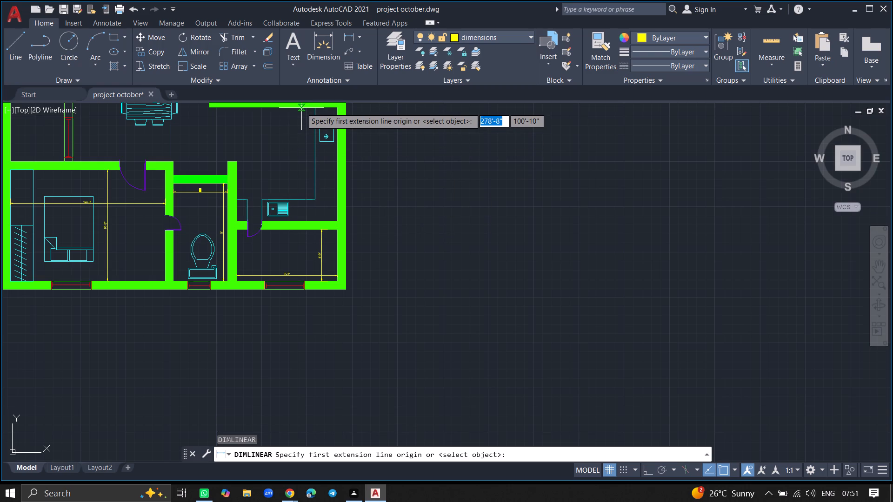
{"action": "left_click_drag", "start_coordinate": [301, 108], "coordinate": [308, 165]}
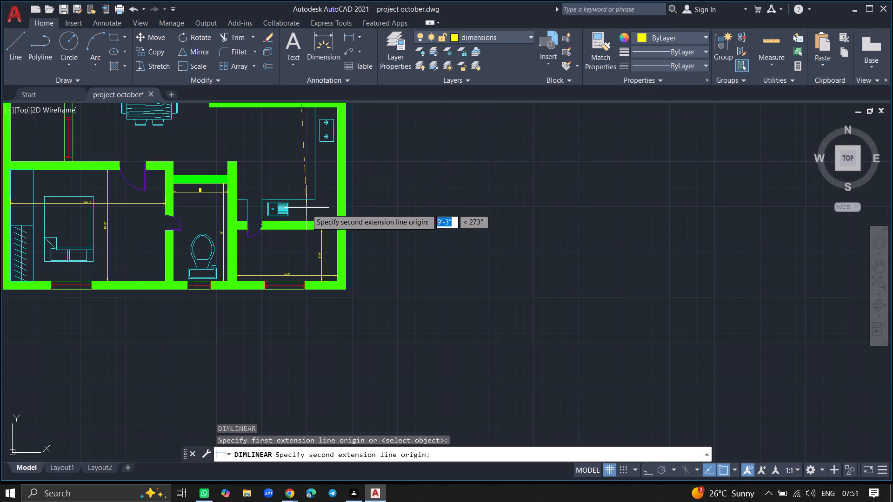
{"action": "left_click", "coordinate": [301, 223]}
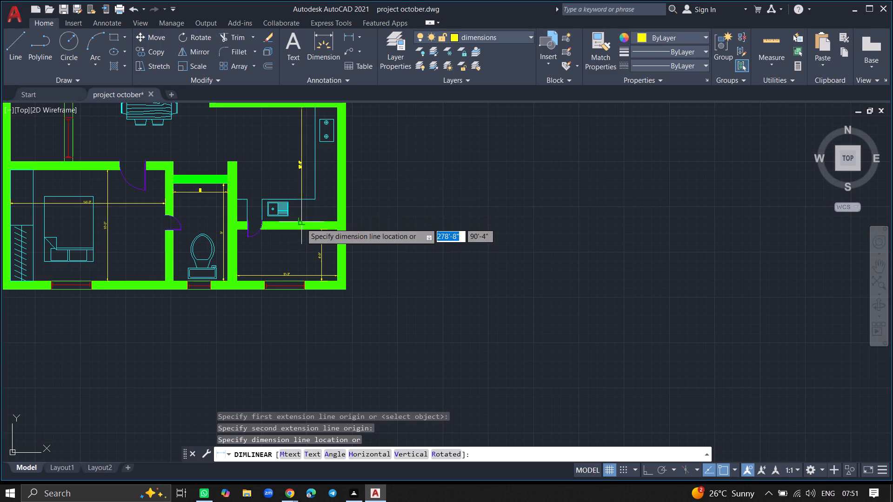
{"action": "left_click", "coordinate": [308, 223]}
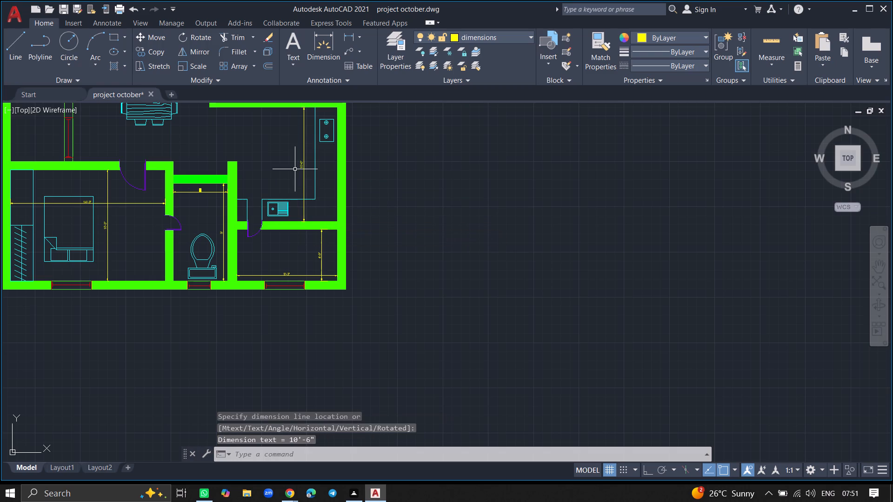
Add a horizontal linear dimension across the kitchen between the bathroom-side wall and the outer wall's inner faces, just above the sink counter.
{"action": "scroll", "coordinate": [295, 168], "scroll_direction": "up", "scroll_amount": 4, "text": "ctrl"}
{"action": "scroll", "coordinate": [308, 207], "scroll_direction": "down", "scroll_amount": 3, "text": "ctrl"}
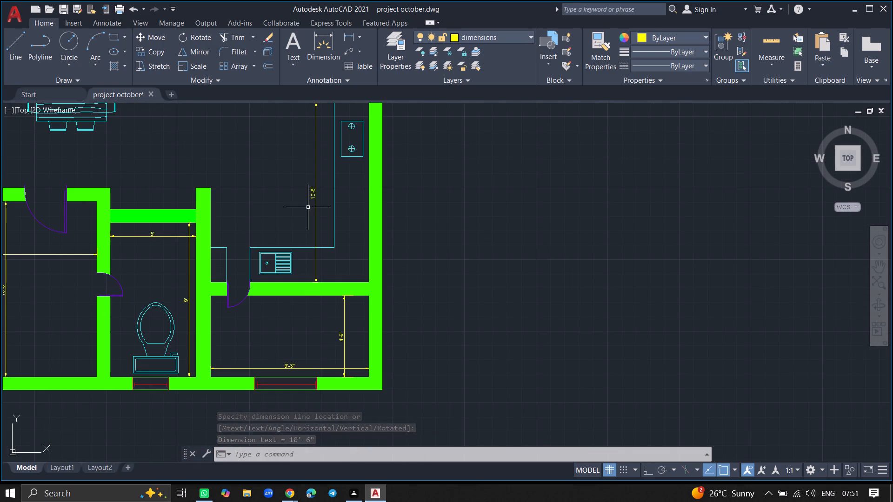
{"action": "type", "text": "diml"}
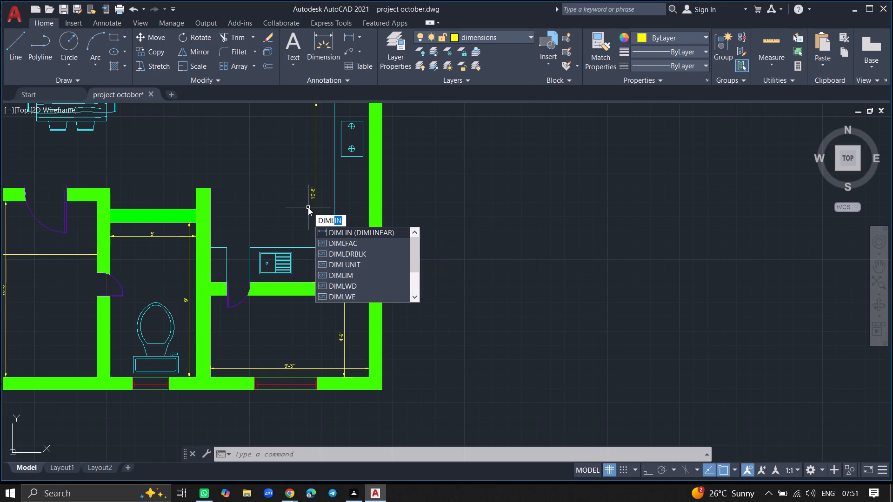
{"action": "left_click", "coordinate": [331, 232]}
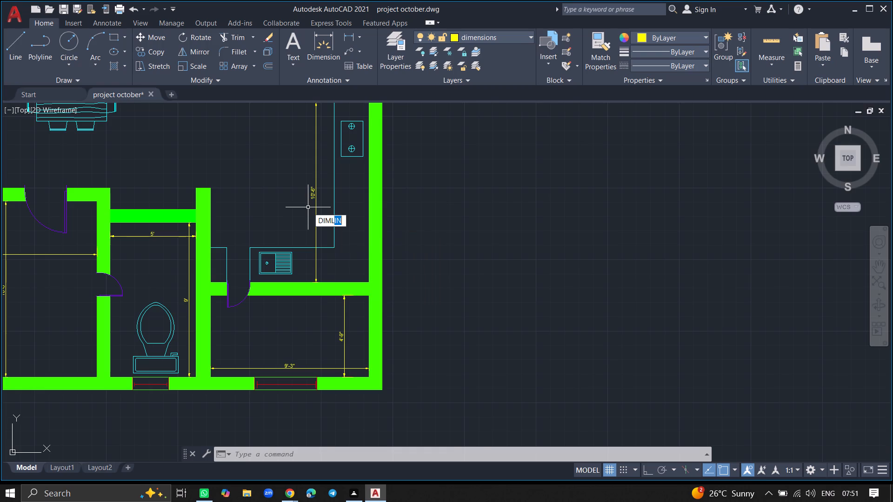
{"action": "left_click", "coordinate": [368, 228]}
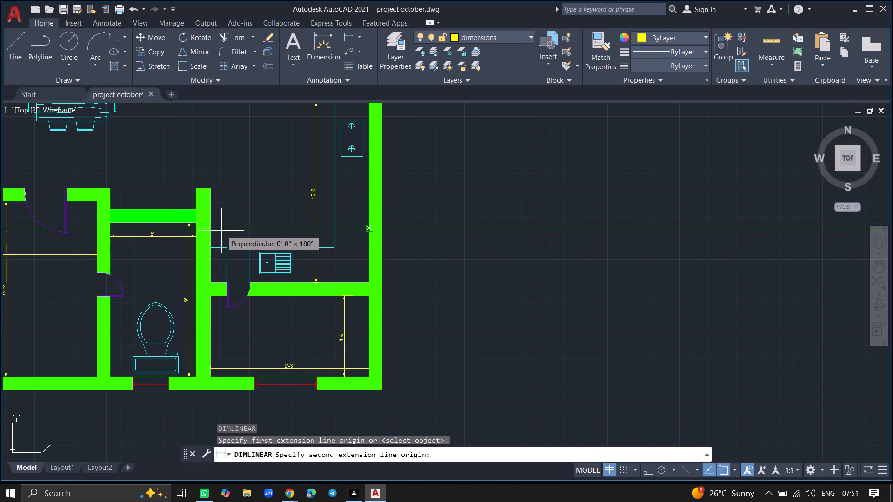
{"action": "left_click", "coordinate": [209, 230]}
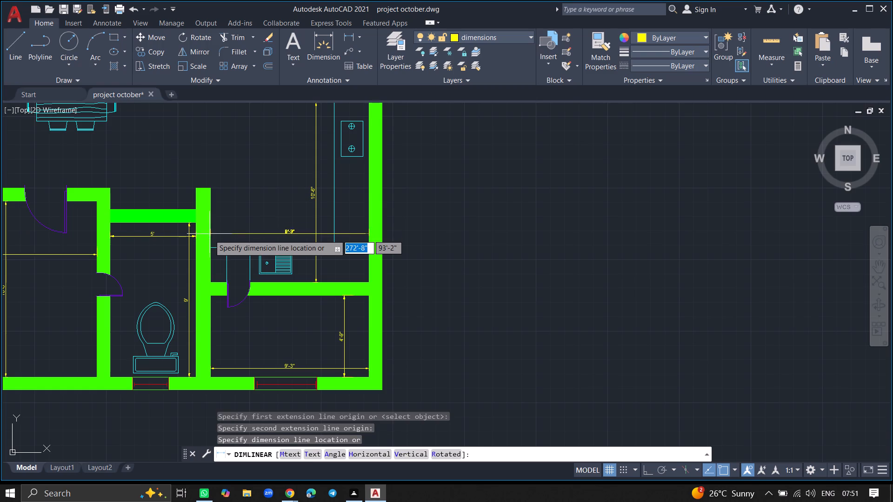
{"action": "left_click", "coordinate": [209, 235]}
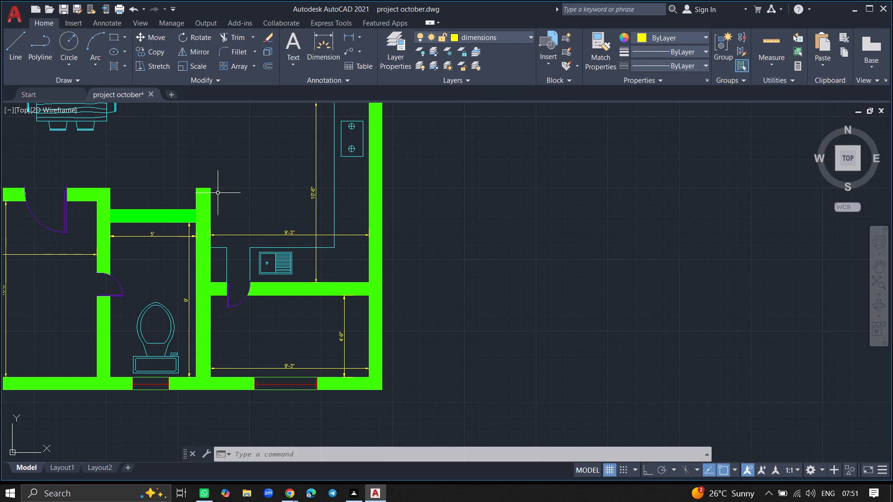
{"action": "scroll", "coordinate": [218, 193], "scroll_direction": "down", "scroll_amount": 4, "text": "ctrl"}
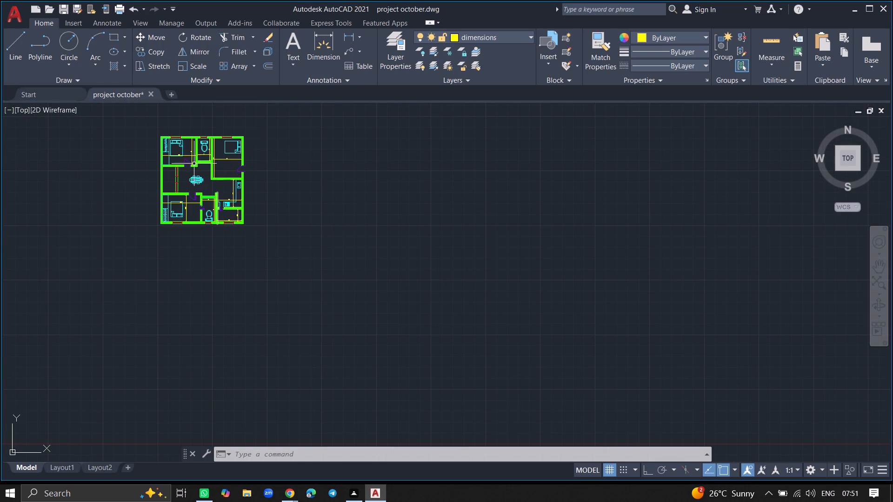
Make the text layer the current layer.
{"action": "scroll", "coordinate": [182, 138], "scroll_direction": "up", "scroll_amount": 2, "text": "ctrl"}
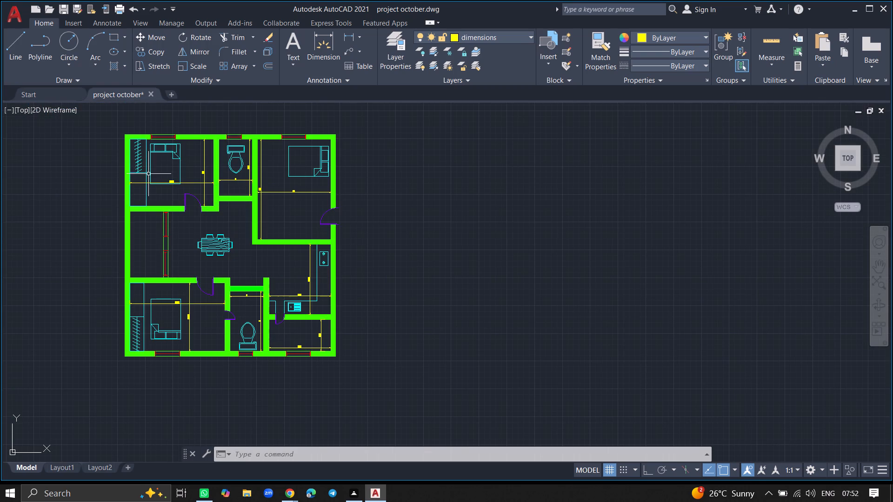
{"action": "scroll", "coordinate": [146, 192], "scroll_direction": "up", "scroll_amount": 2, "text": "ctrl"}
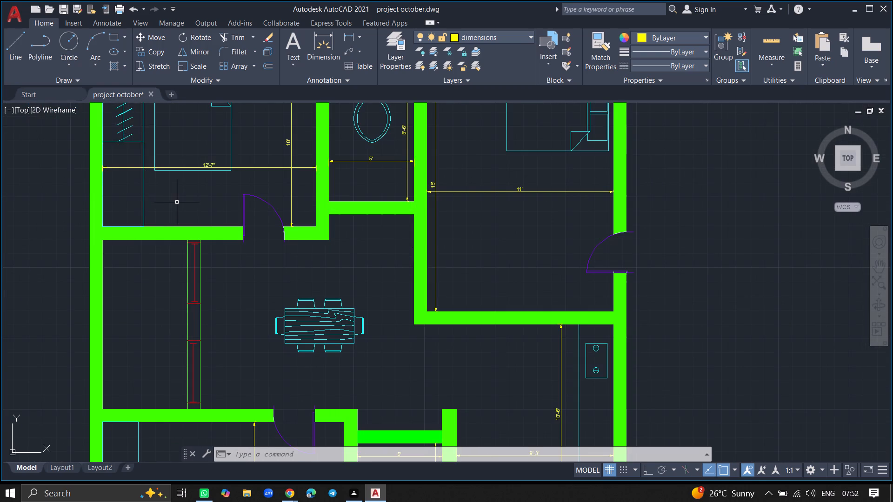
{"action": "double_click", "coordinate": [393, 58]}
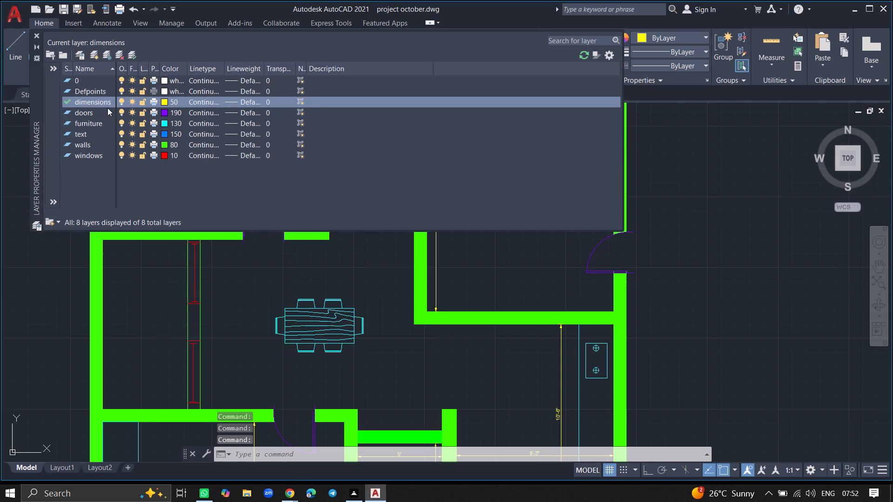
{"action": "double_click", "coordinate": [91, 130]}
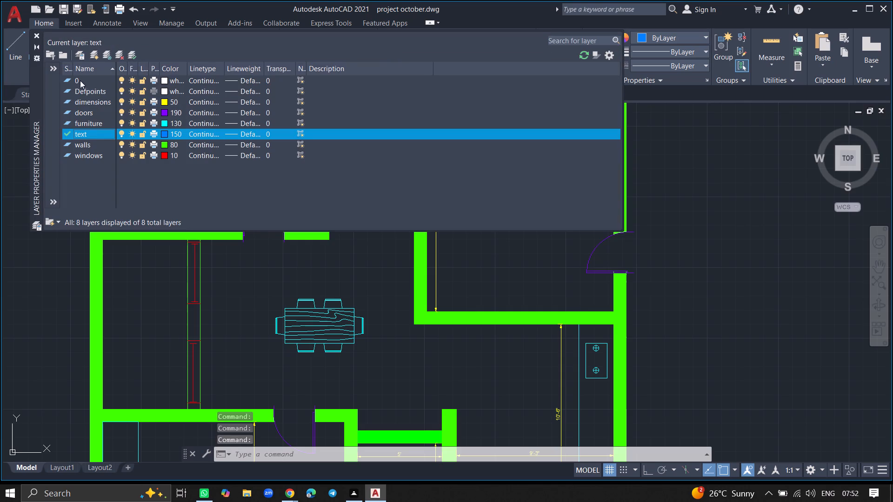
{"action": "left_click", "coordinate": [37, 34]}
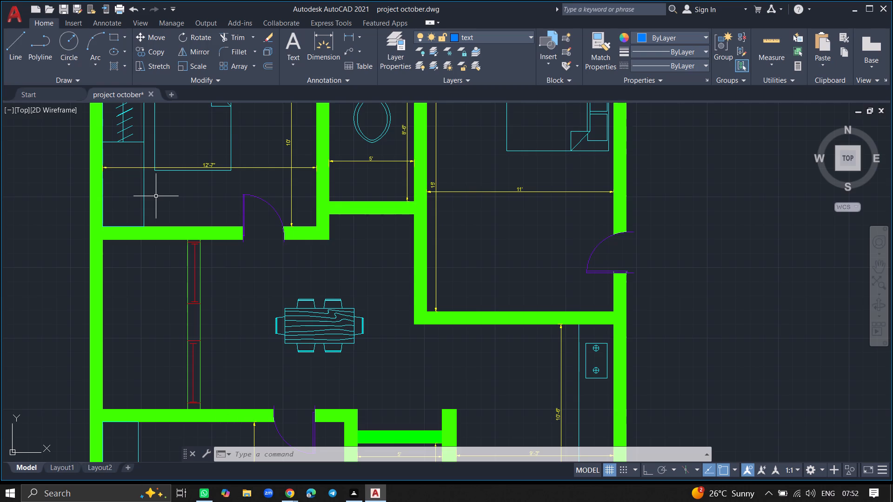
Add a two-line multiline text label below the bed in the upper-left bedroom: "BEDROOM -1" and "12' 7" X 10'".
{"action": "type", "text": "mtext"}
{"action": "key", "text": "Return"}
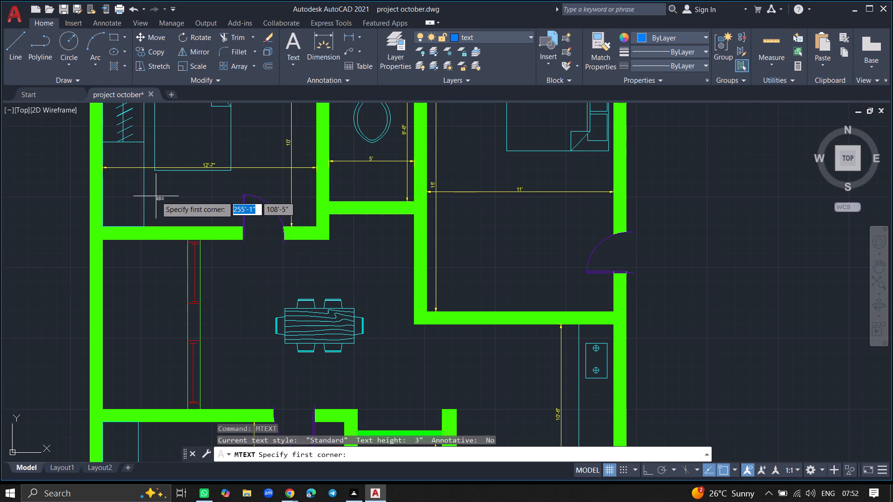
{"action": "left_click", "coordinate": [156, 196]}
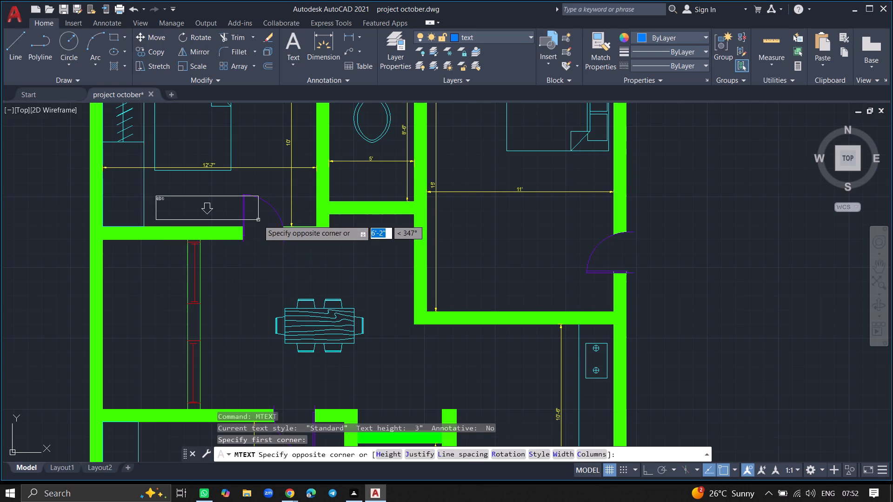
{"action": "left_click", "coordinate": [231, 217]}
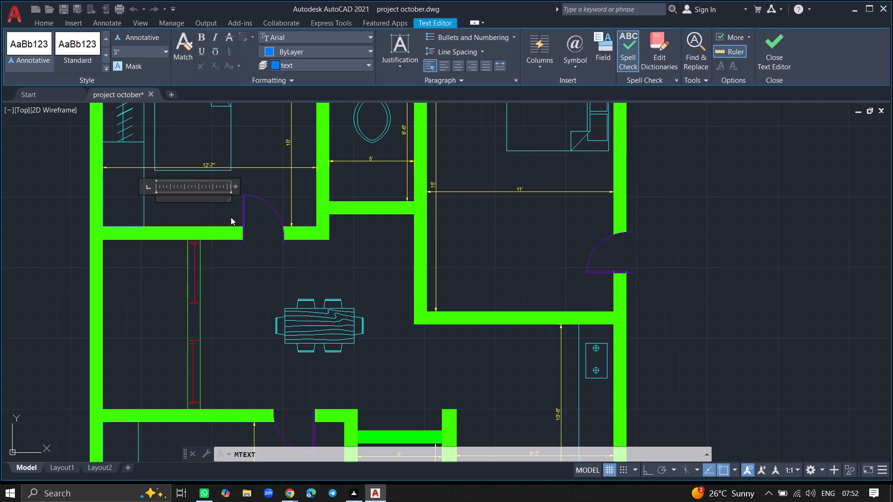
{"action": "key", "text": "b"}
{"action": "type", "text": "ED"}
{"action": "type", "text": "ROOM -"}
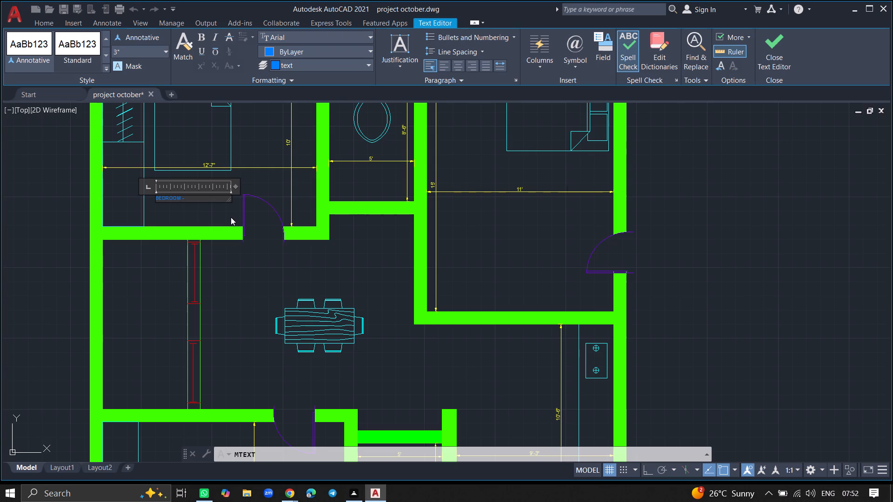
{"action": "key", "text": "1"}
{"action": "key", "text": "Return"}
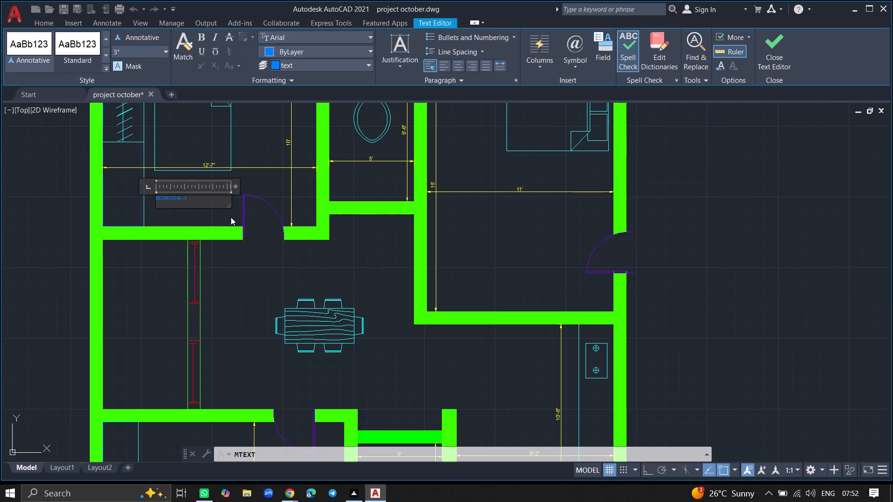
{"action": "type", "text": "12"}
{"action": "type", "text": "'"}
{"action": "key", "text": "space"}
{"action": "key", "text": "7"}
{"action": "key", "text": "shift+quotedbl"}
{"action": "key", "text": "space"}
{"action": "type", "text": "X"}
{"action": "key", "text": "space"}
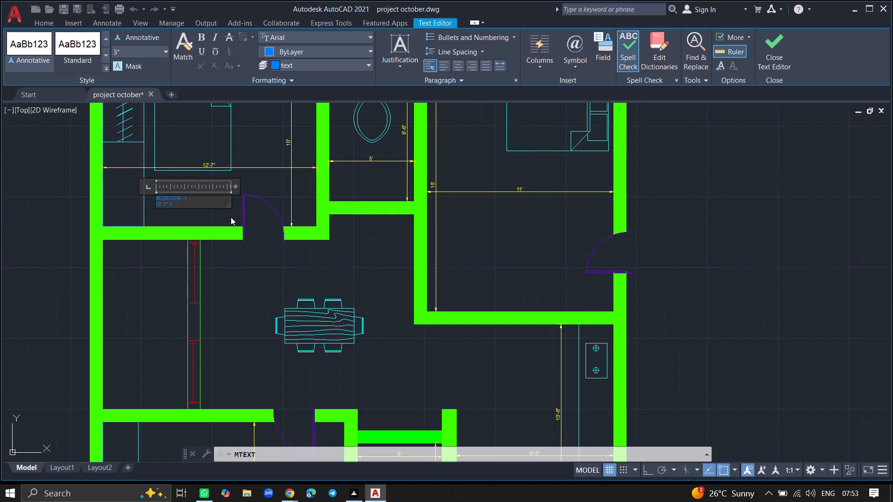
{"action": "key", "text": "1"}
{"action": "type", "text": "0'"}
{"action": "left_click", "coordinate": [236, 296]}
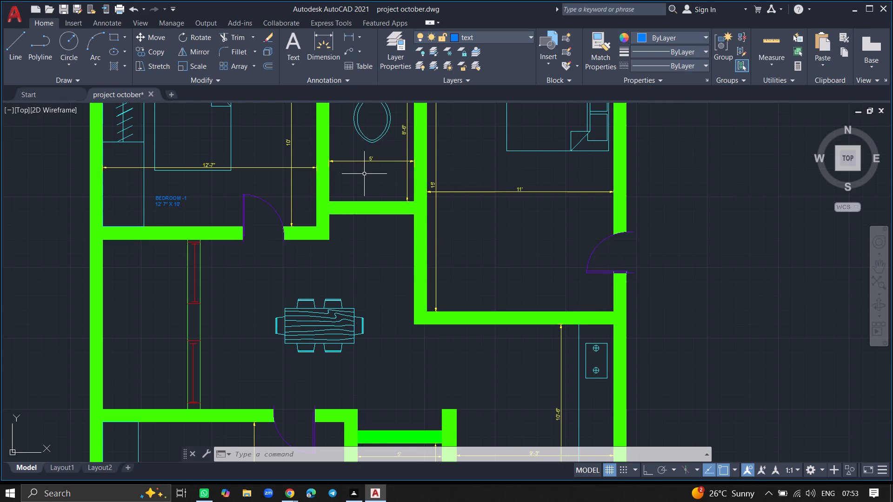
Add the single-line multiline text label "TOILET 5' 0" X 8'6"" in the upper toilet, just below its horizontal dimension.
{"action": "type", "text": "MTEXT"}
{"action": "key", "text": "Return"}
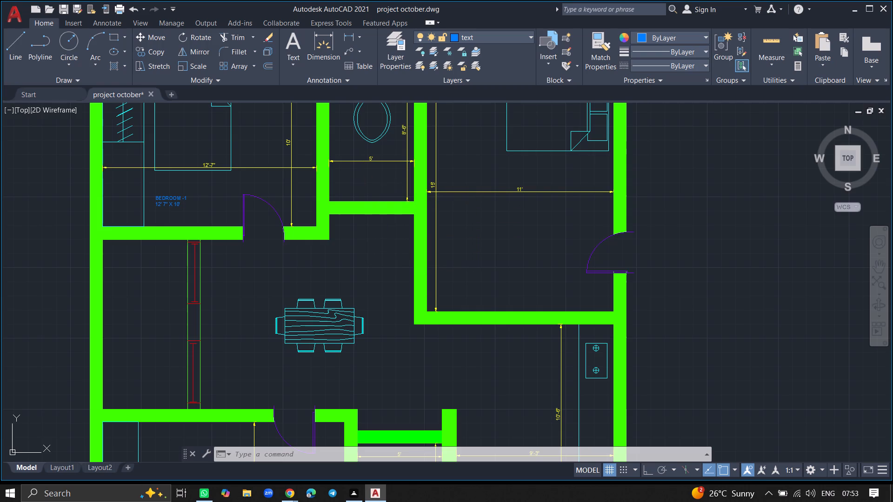
{"action": "scroll", "coordinate": [333, 176], "scroll_direction": "up", "scroll_amount": 1, "text": "ctrl"}
{"action": "left_click", "coordinate": [339, 169]}
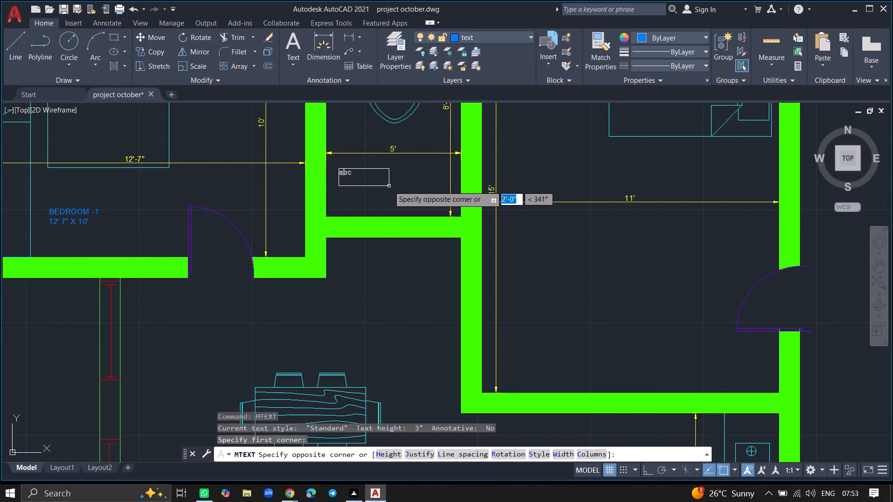
{"action": "left_click", "coordinate": [421, 187]}
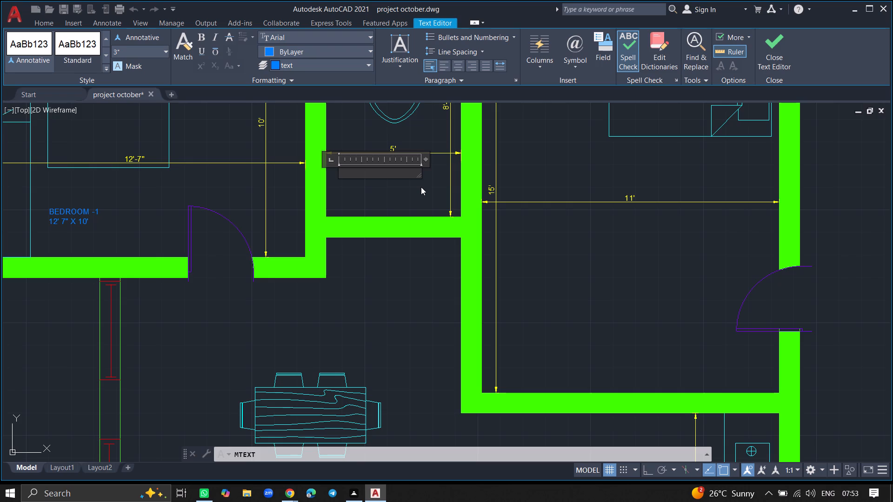
{"action": "type", "text": "TOILET"}
{"action": "key", "text": "space"}
{"action": "type", "text": "5' 0"}
{"action": "key", "text": "shift+quotedbl"}
{"action": "key", "text": "space"}
{"action": "type", "text": "X"}
{"action": "key", "text": "space"}
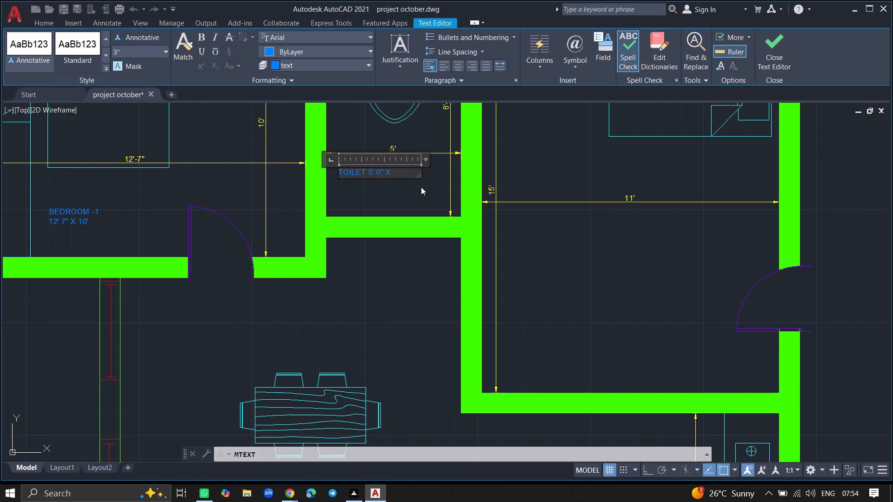
{"action": "scroll", "coordinate": [421, 187], "scroll_direction": "down", "scroll_amount": 1, "text": "ctrl"}
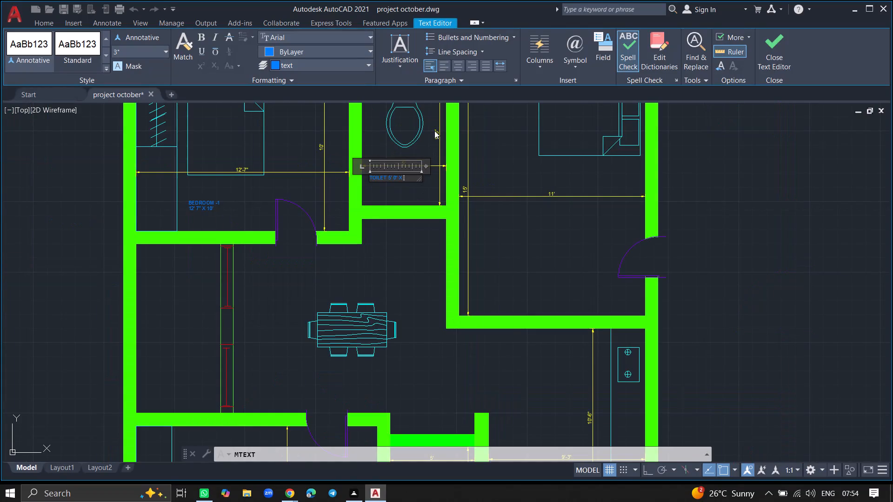
{"action": "scroll", "coordinate": [434, 131], "scroll_direction": "up", "scroll_amount": 3, "text": "ctrl"}
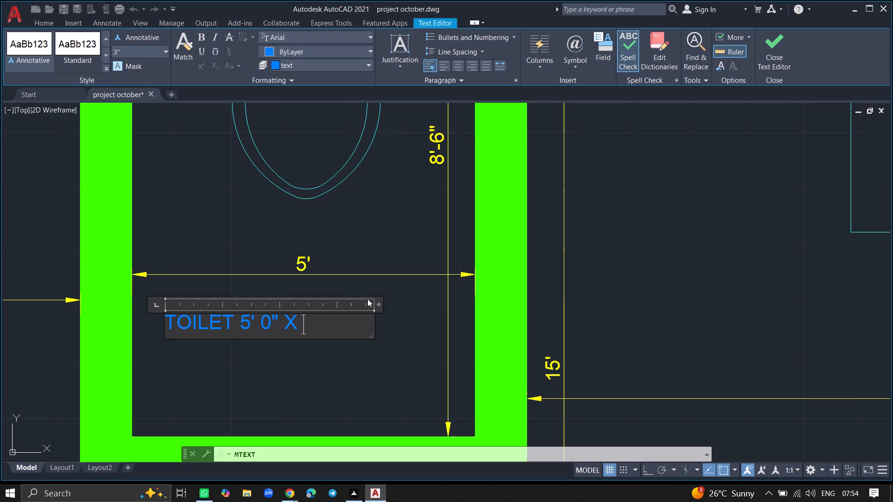
{"action": "key", "text": "8"}
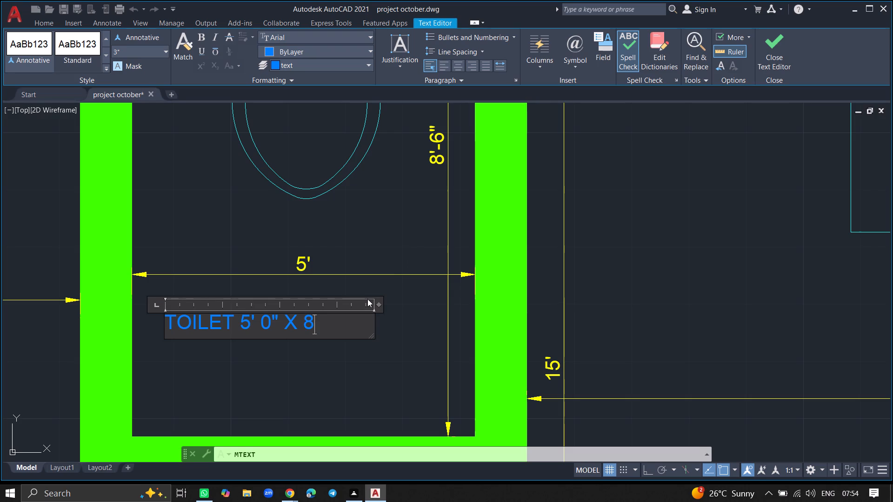
{"action": "key", "text": "apostrophe"}
{"action": "key", "text": "6"}
{"action": "key", "text": "shift+quotedbl"}
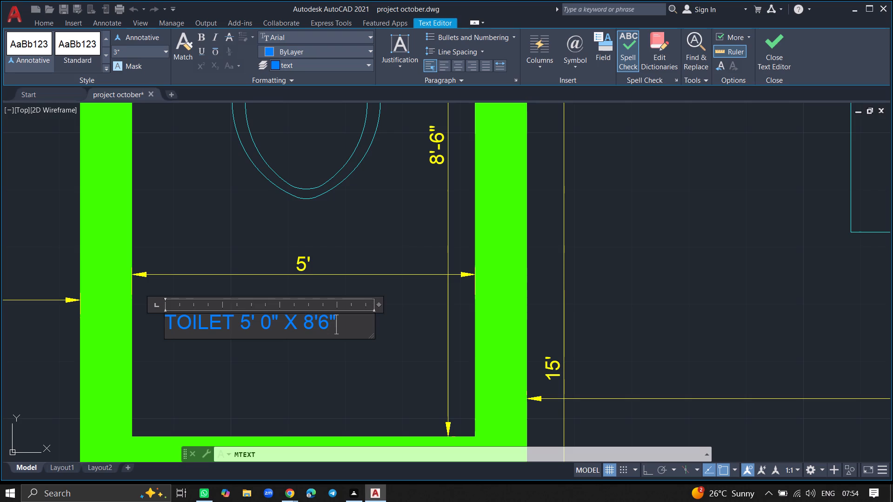
{"action": "left_click", "coordinate": [340, 356]}
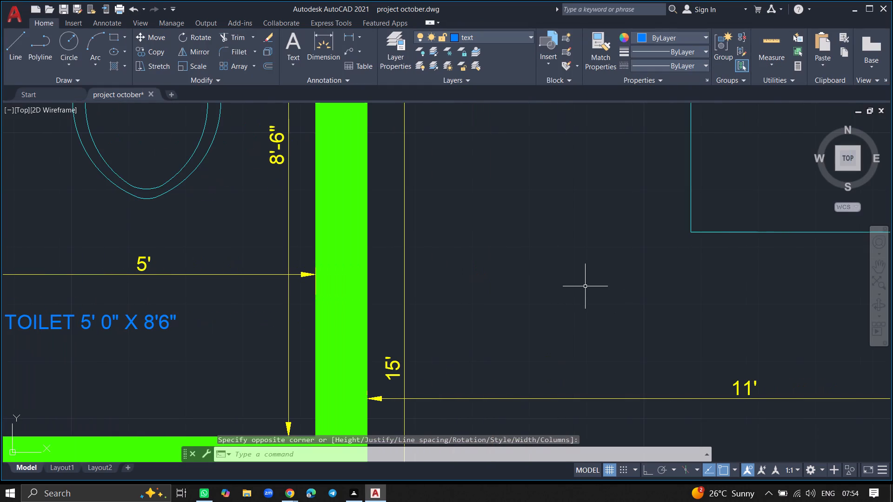
Add a two-line multiline text label in the upper-right bedroom, above its horizontal dimension: "BEDROOM - 2" and "11' 0" X 15' 0"".
{"action": "type", "text": "MTEXT"}
{"action": "key", "text": "Return"}
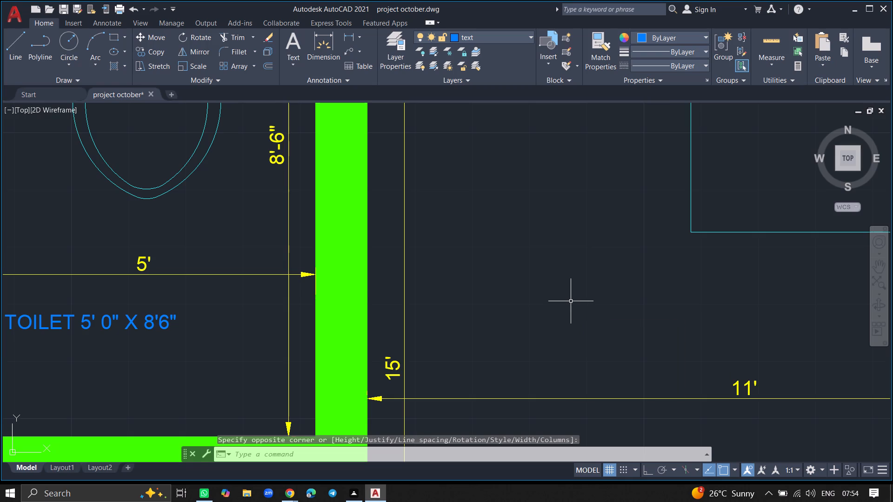
{"action": "left_click", "coordinate": [531, 299]}
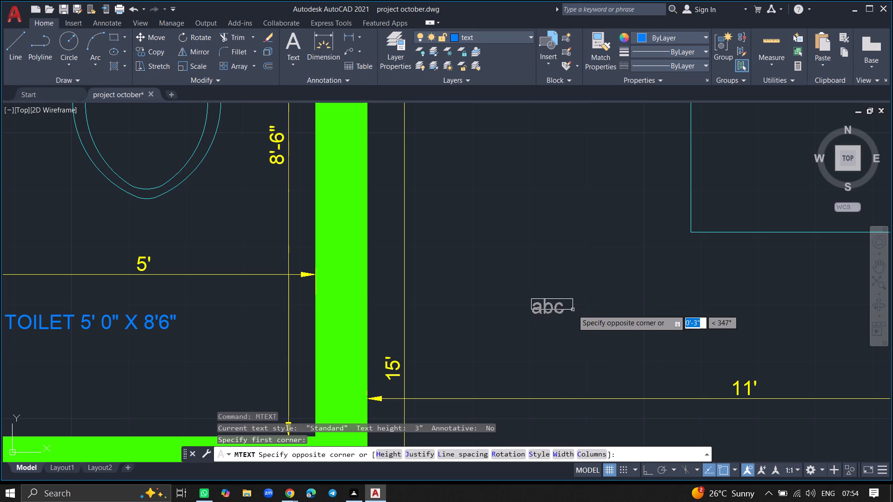
{"action": "left_click", "coordinate": [749, 337]}
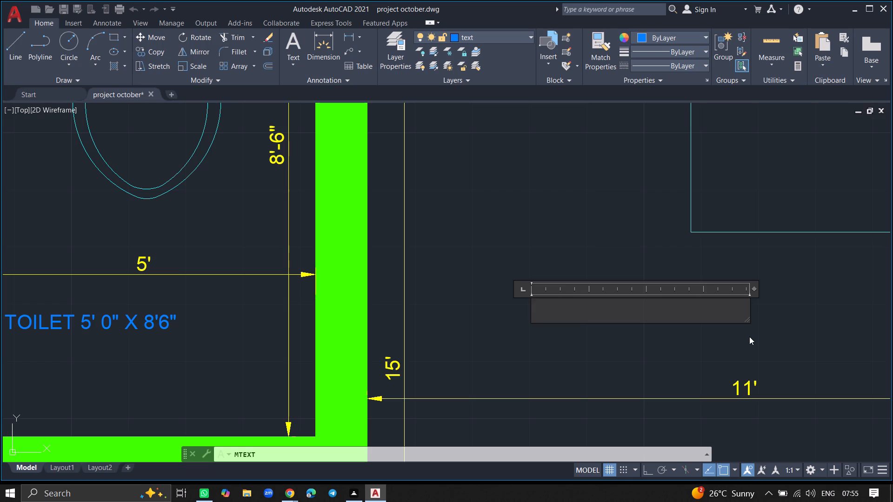
{"action": "key", "text": "b"}
{"action": "type", "text": "ED"}
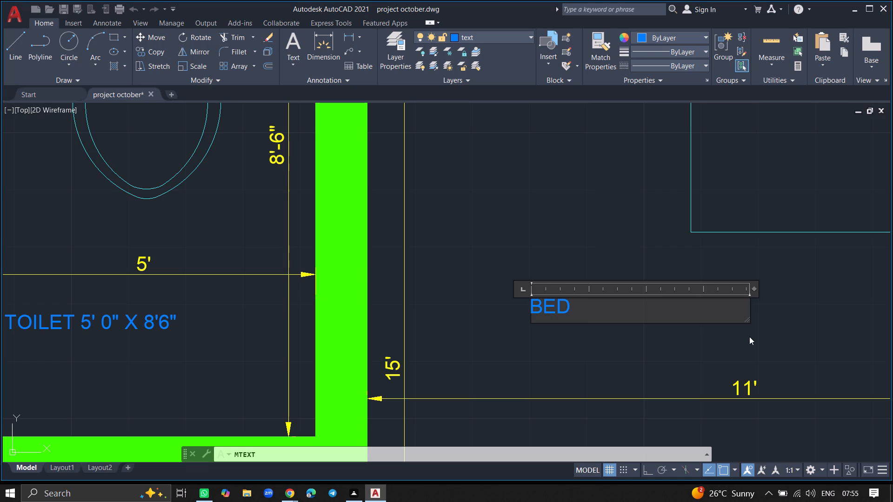
{"action": "key", "text": "r"}
{"action": "type", "text": "OO"}
{"action": "type", "text": "M"}
{"action": "key", "text": "space"}
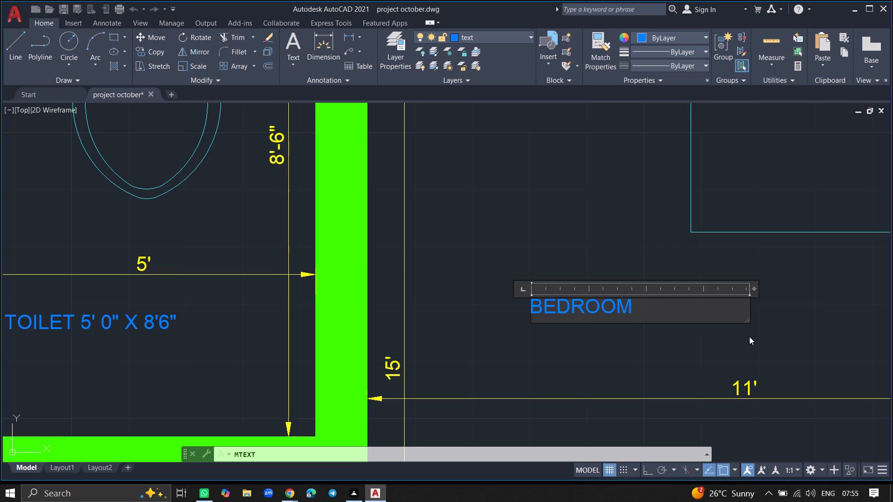
{"action": "key", "text": "minus"}
{"action": "key", "text": "space"}
{"action": "key", "text": "2"}
{"action": "key", "text": "space"}
{"action": "key", "text": "Return"}
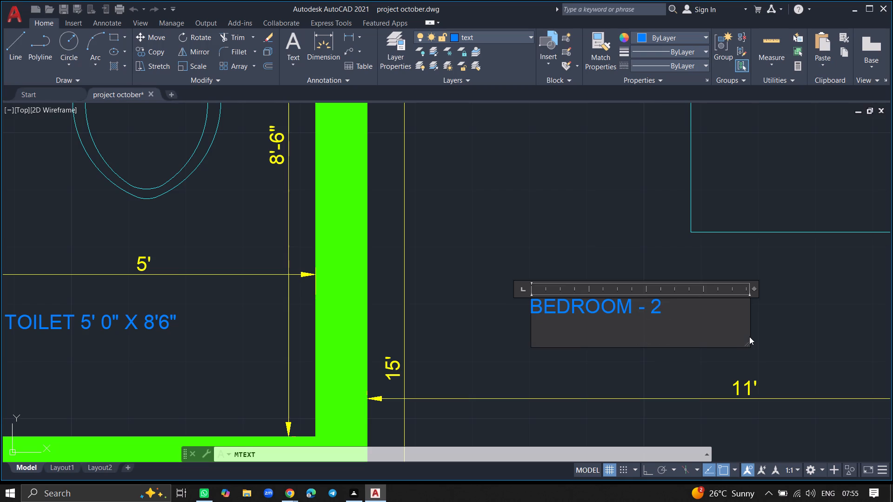
{"action": "type", "text": "11"}
{"action": "type", "text": "' 0"}
{"action": "type", "text": "\""}
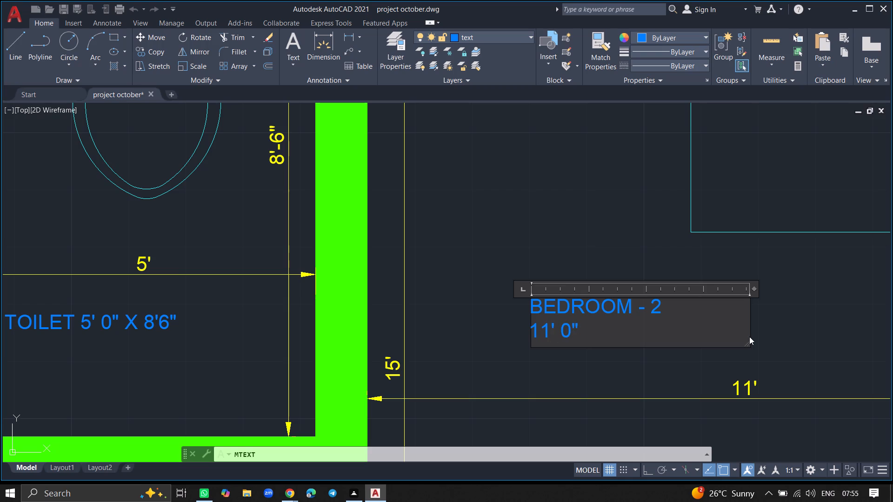
{"action": "key", "text": "space"}
{"action": "type", "text": "X"}
{"action": "key", "text": "space"}
{"action": "type", "text": "15'"}
{"action": "key", "text": "space"}
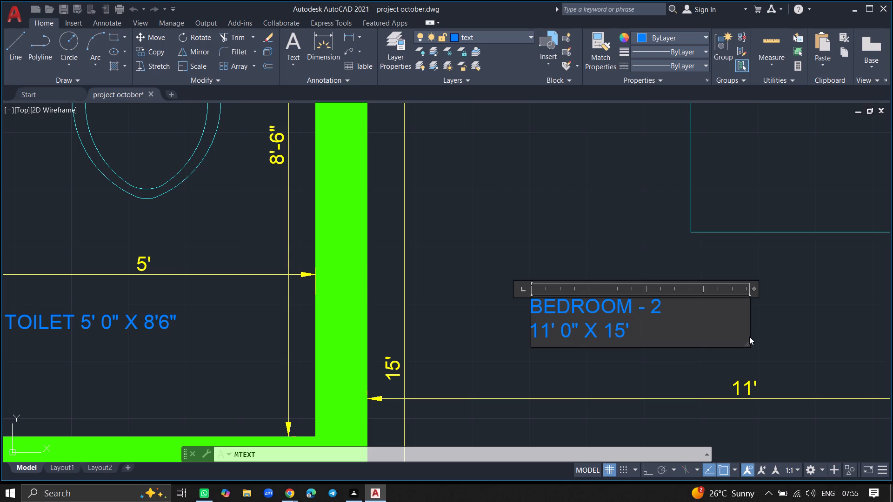
{"action": "key", "text": "0"}
{"action": "key", "text": "shift+quotedbl"}
{"action": "left_click", "coordinate": [560, 259]}
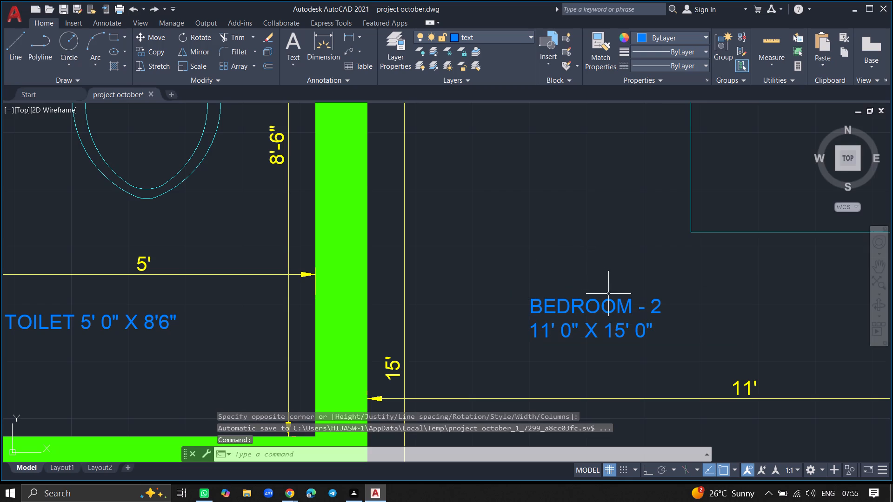
Hatch the short wall segment between the two window openings of the balcony partition with the solid green fill.
{"action": "scroll", "coordinate": [703, 285], "scroll_direction": "down", "scroll_amount": 1, "text": "ctrl"}
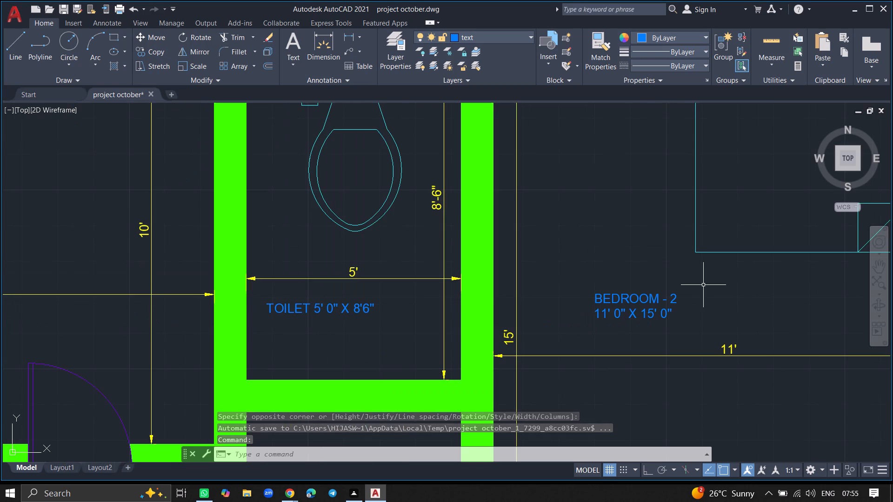
{"action": "scroll", "coordinate": [643, 251], "scroll_direction": "down", "scroll_amount": 2, "text": "ctrl"}
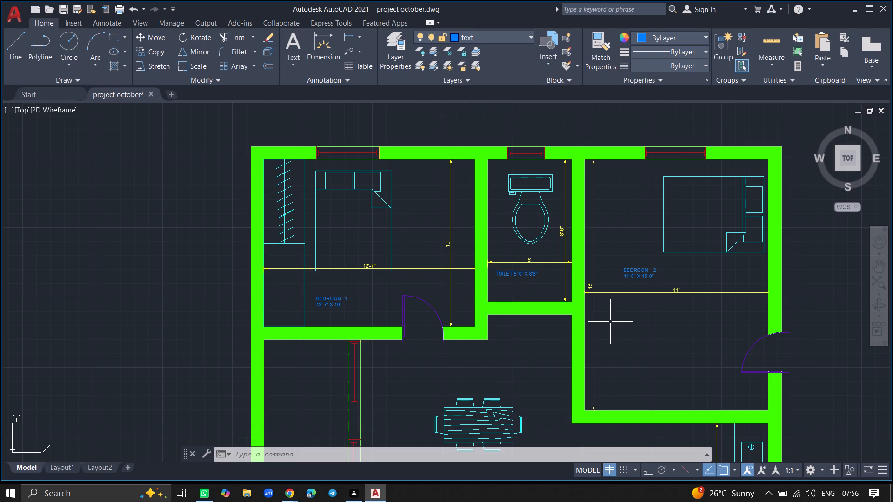
{"action": "scroll", "coordinate": [610, 322], "scroll_direction": "down", "scroll_amount": 4, "text": "ctrl"}
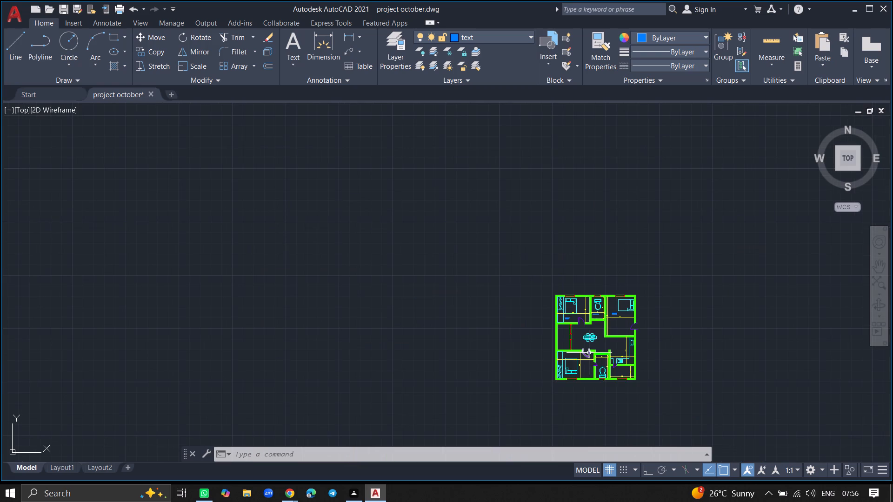
{"action": "scroll", "coordinate": [565, 337], "scroll_direction": "up", "scroll_amount": 4, "text": "ctrl"}
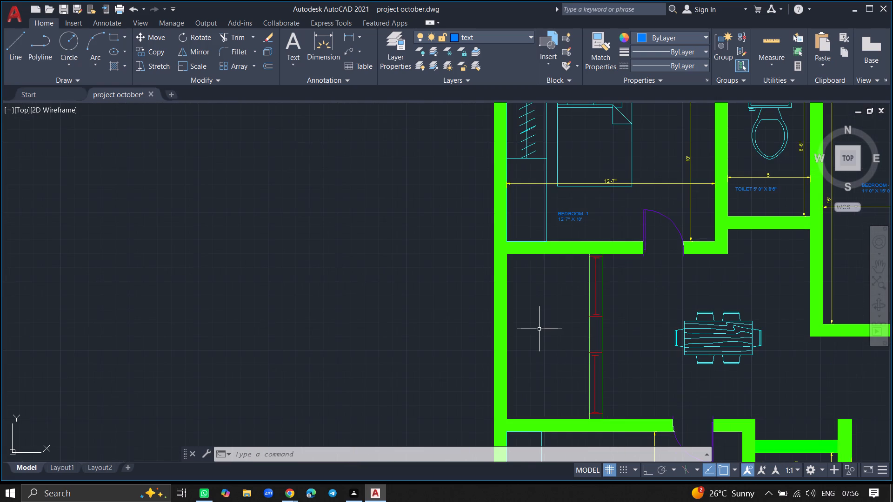
{"action": "key", "text": "h"}
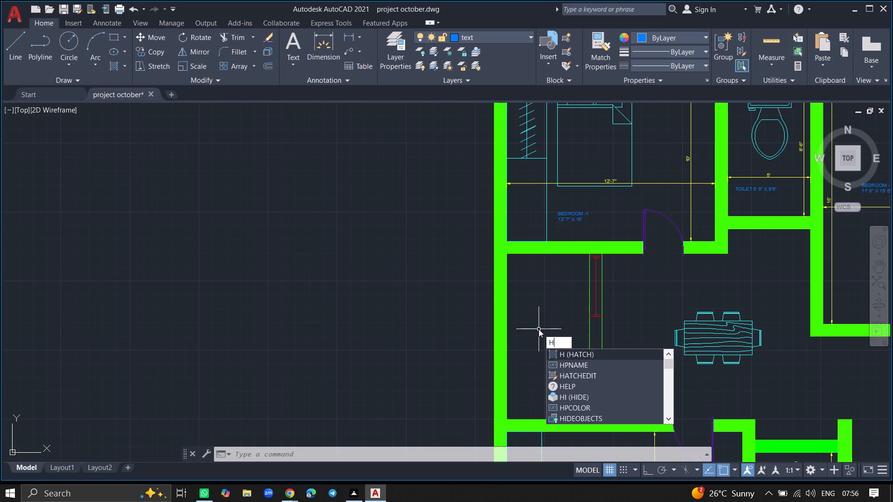
{"action": "left_click", "coordinate": [553, 351]}
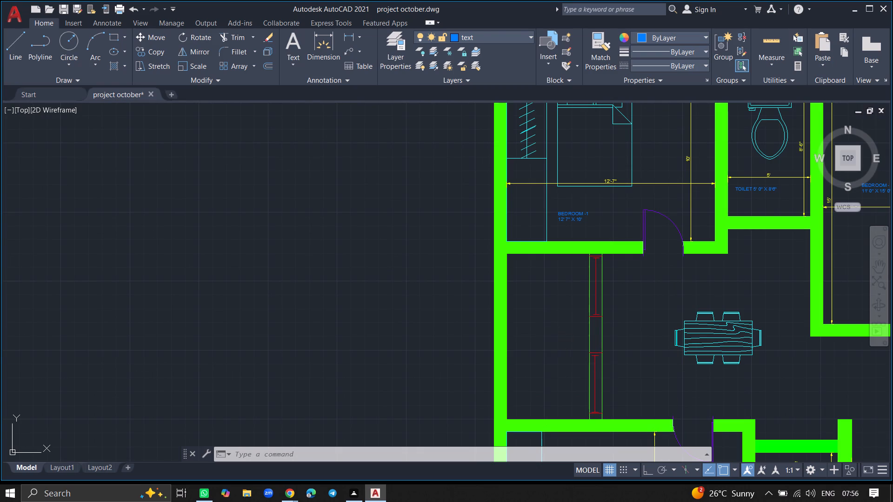
{"action": "left_click", "coordinate": [597, 339]}
{"action": "key", "text": "Return"}
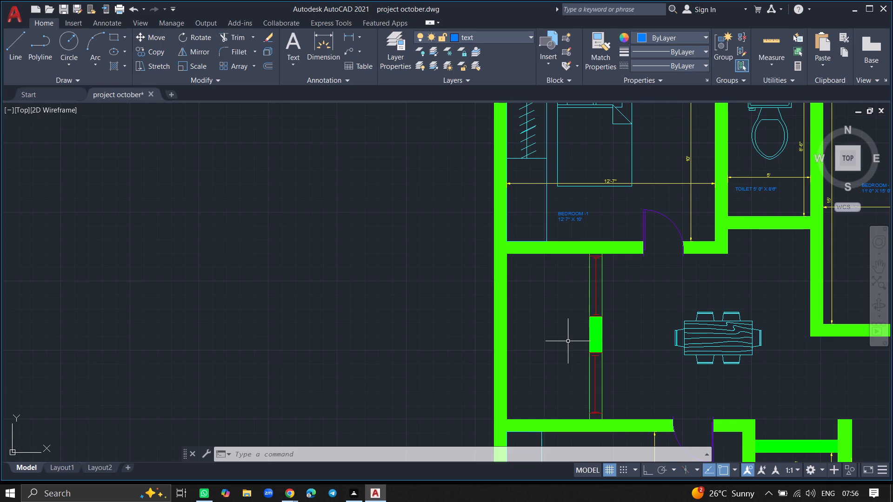
Add the multiline text label "BALCONY" in the narrow space between the outer wall and the newly hatched wall segment.
{"action": "key", "text": "m"}
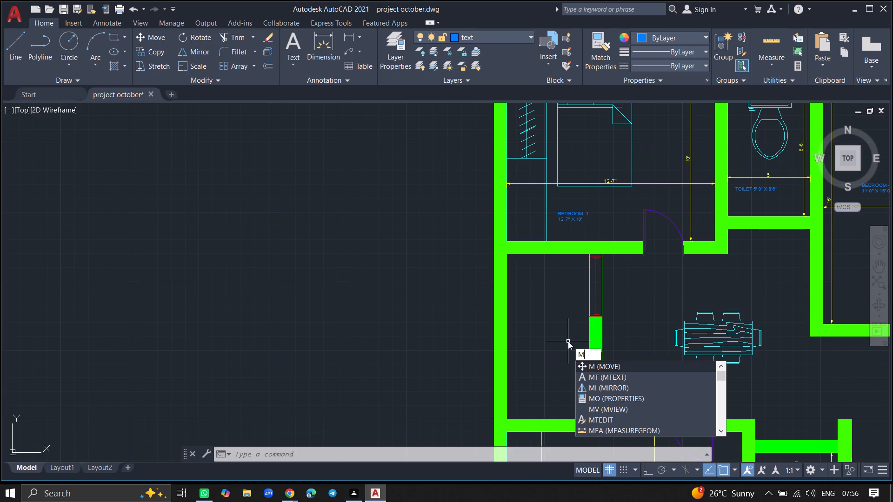
{"action": "left_click", "coordinate": [589, 375]}
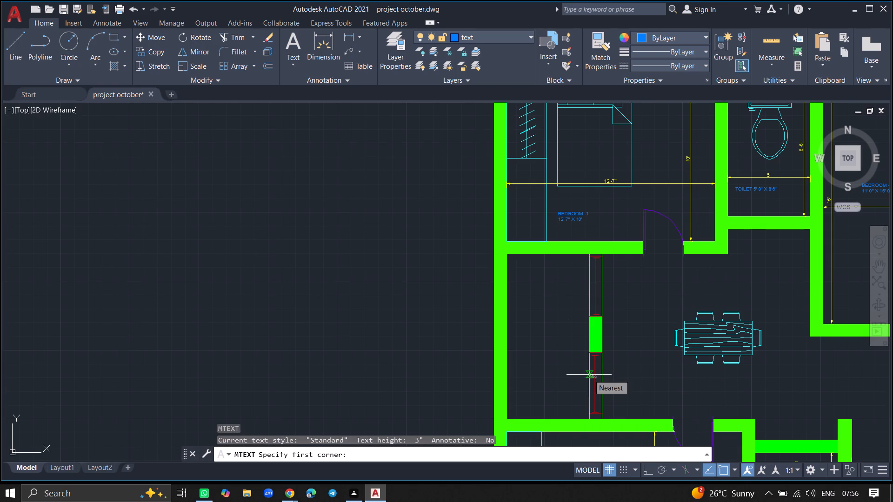
{"action": "left_click", "coordinate": [525, 333]}
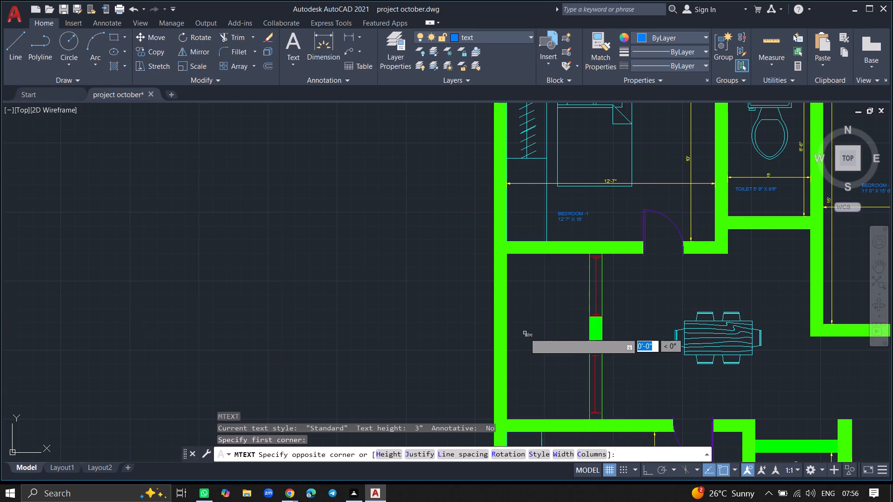
{"action": "left_click", "coordinate": [579, 346]}
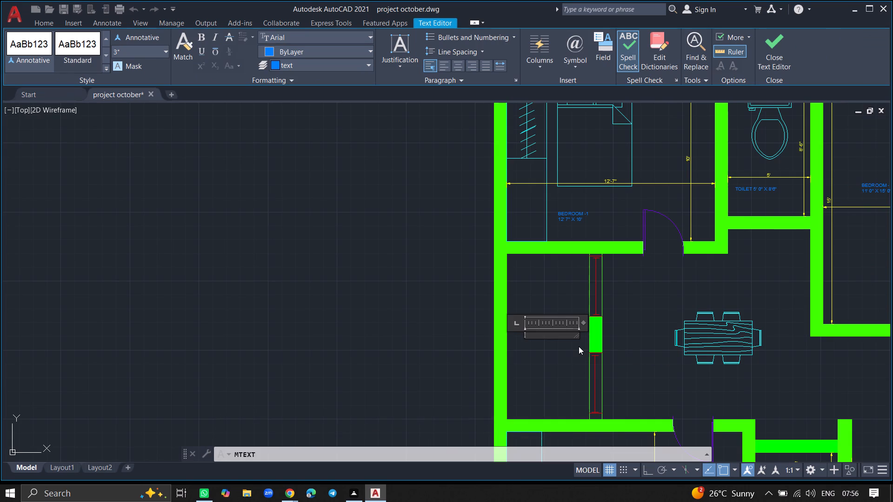
{"action": "type", "text": "BA"}
{"action": "type", "text": "LCONY"}
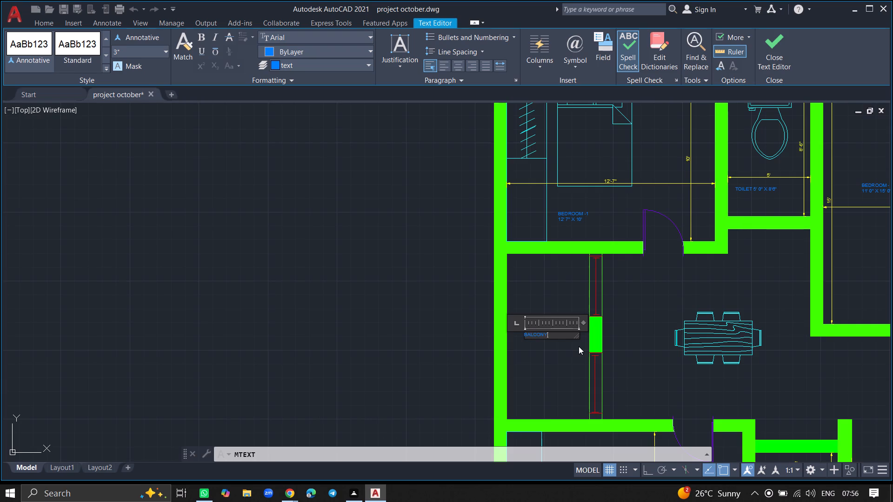
{"action": "left_click", "coordinate": [572, 376]}
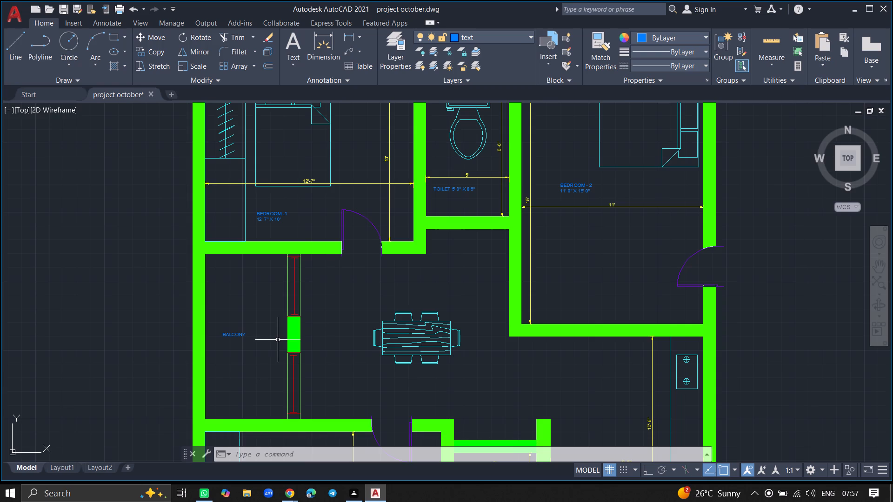
Add the multiline text label "DINNING" in the central room, just above the dining table.
{"action": "type", "text": "MTEXT"}
{"action": "key", "text": "Return"}
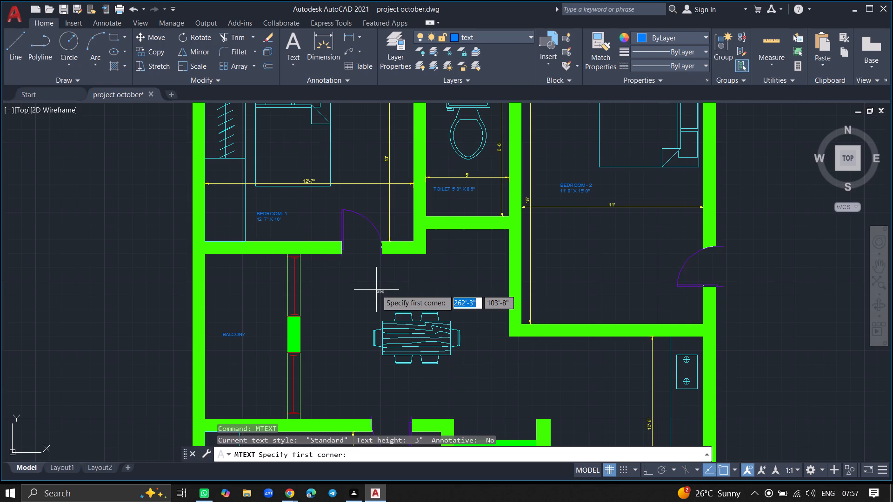
{"action": "scroll", "coordinate": [376, 290], "scroll_direction": "up", "scroll_amount": 2, "text": "ctrl"}
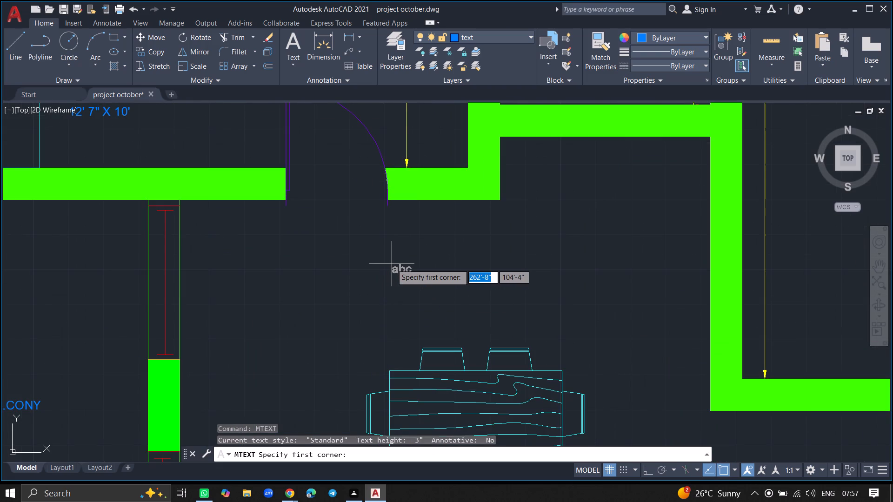
{"action": "left_click", "coordinate": [392, 264]}
{"action": "left_click", "coordinate": [575, 295]}
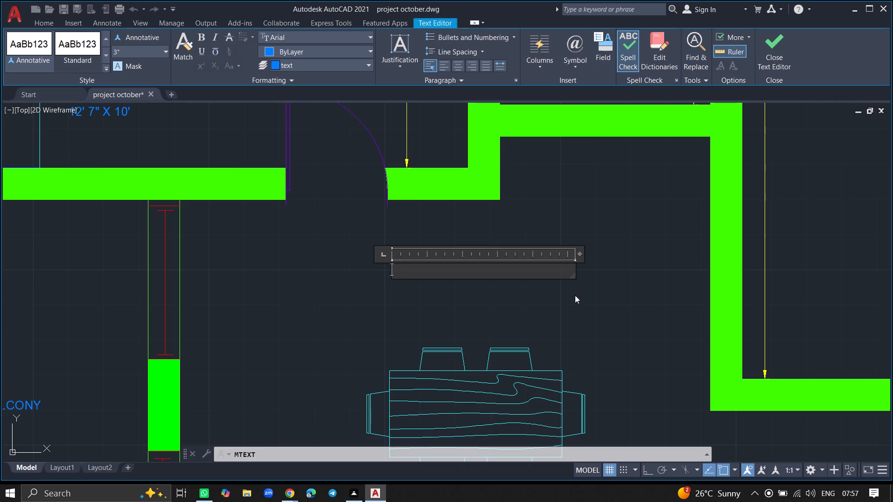
{"action": "key", "text": "d"}
{"action": "type", "text": "INNIN"}
{"action": "key", "text": "g"}
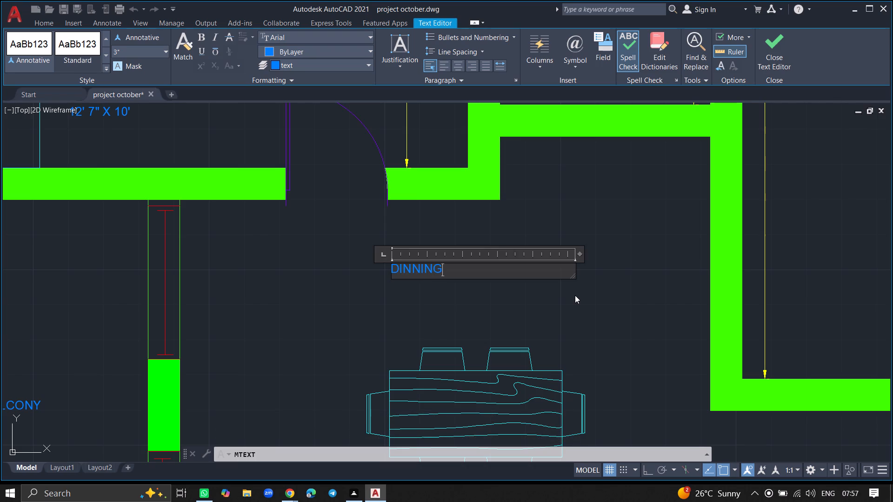
{"action": "left_click", "coordinate": [559, 310]}
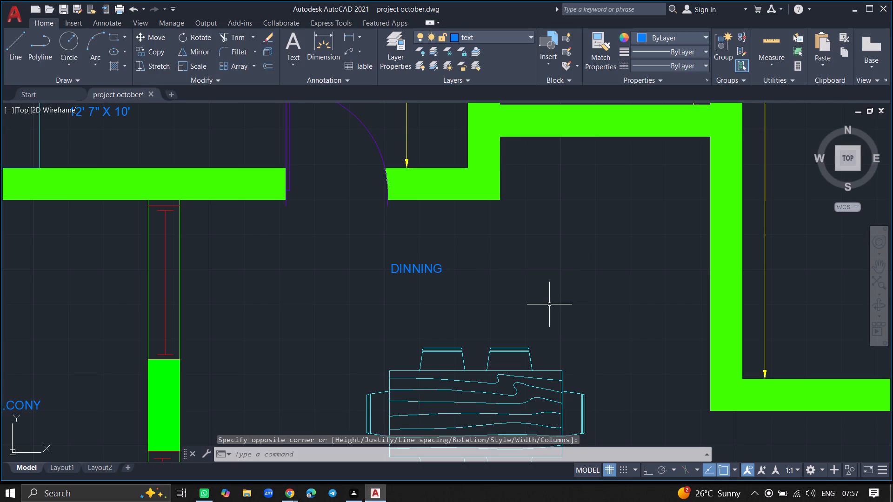
Add a two-line multiline text label in the kitchen, between the dining area and the vertical dimension: "KITCHEN" and "9' 3" X 10' 6"".
{"action": "scroll", "coordinate": [547, 304], "scroll_direction": "down", "scroll_amount": 3, "text": "ctrl"}
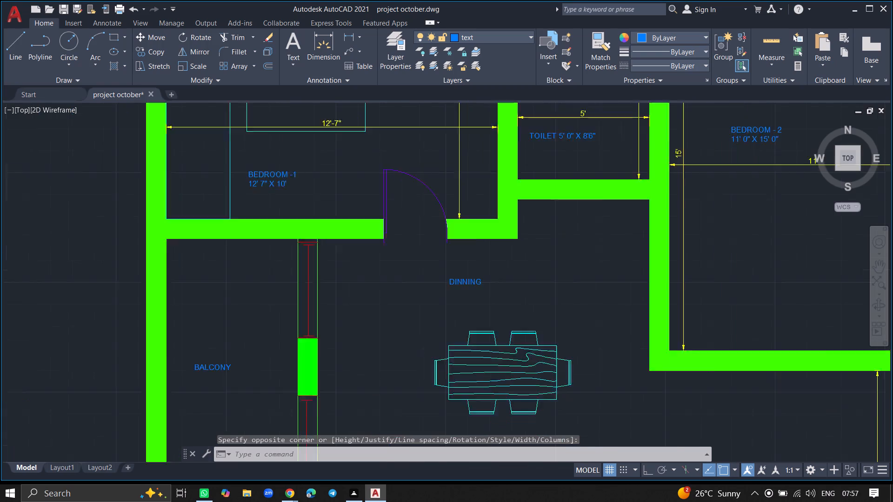
{"action": "scroll", "coordinate": [626, 383], "scroll_direction": "up", "scroll_amount": 5, "text": "ctrl"}
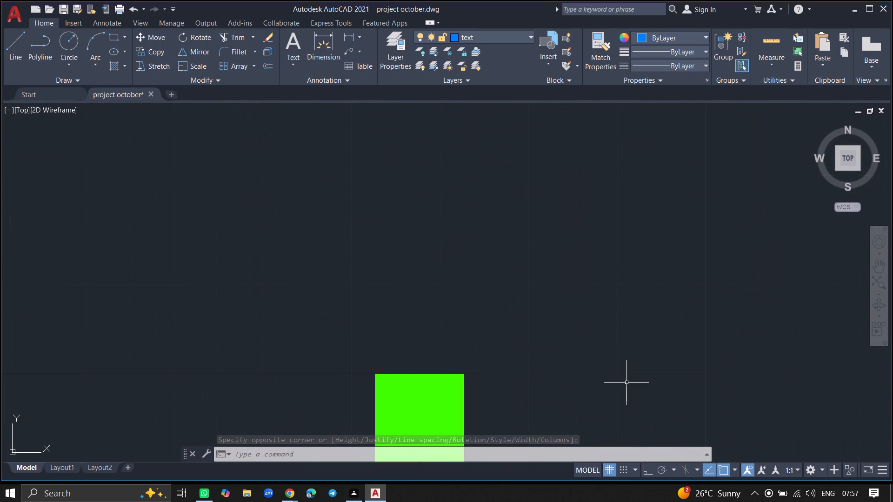
{"action": "scroll", "coordinate": [626, 383], "scroll_direction": "down", "scroll_amount": 2, "text": "ctrl"}
{"action": "type", "text": "MT"}
{"action": "type", "text": "EXT"}
{"action": "key", "text": "Return"}
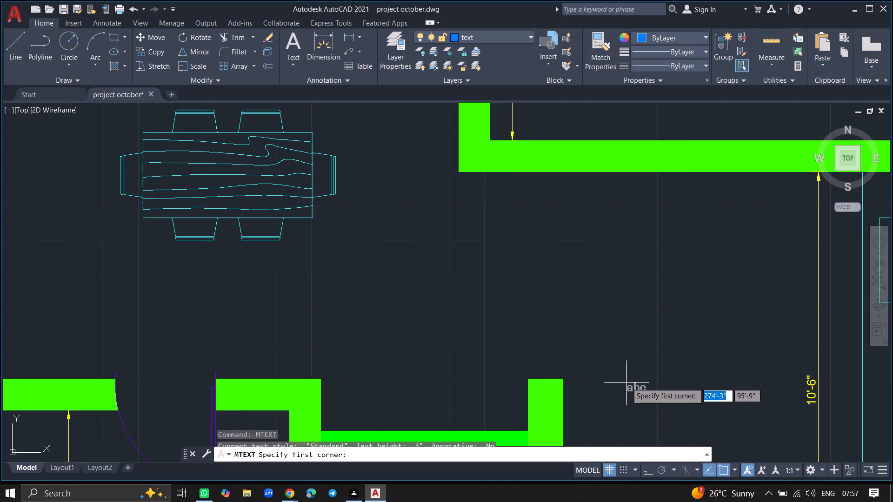
{"action": "left_click", "coordinate": [603, 304]}
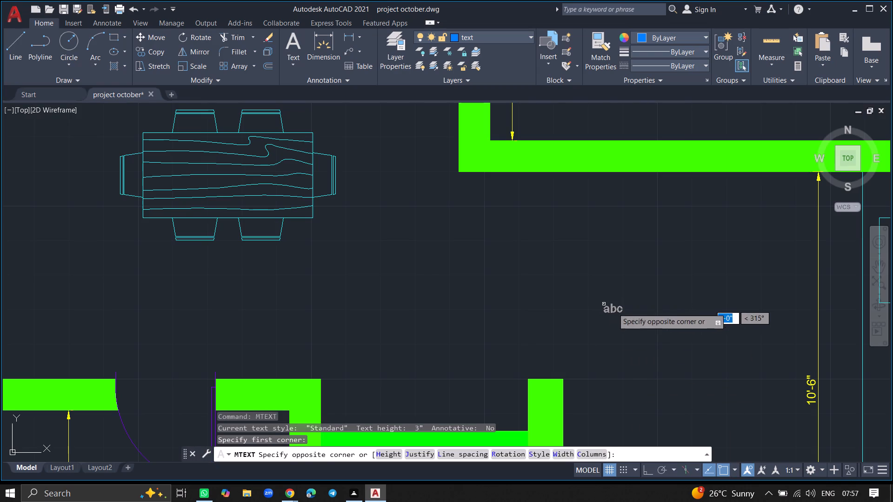
{"action": "left_click", "coordinate": [780, 339]}
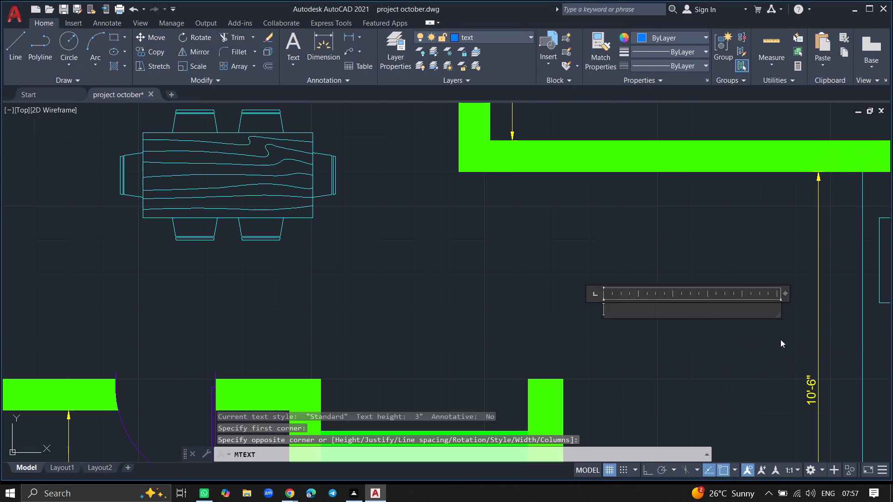
{"action": "type", "text": "KI"}
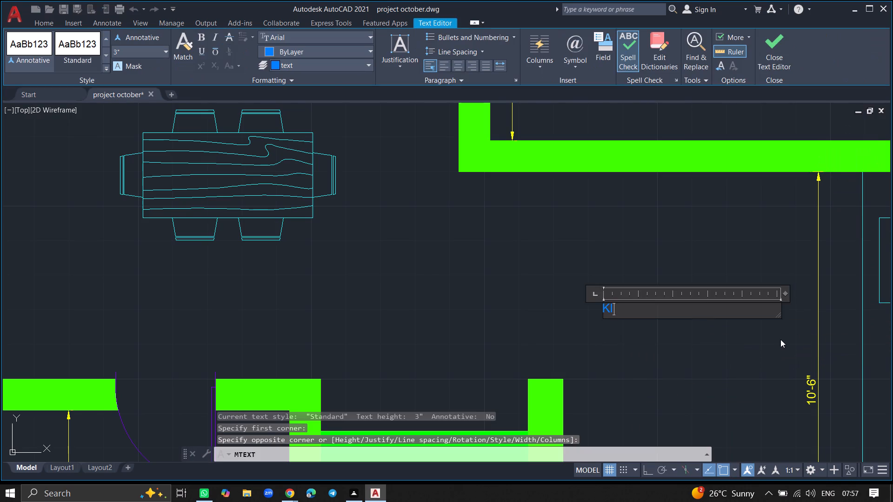
{"action": "type", "text": "TCHEN"}
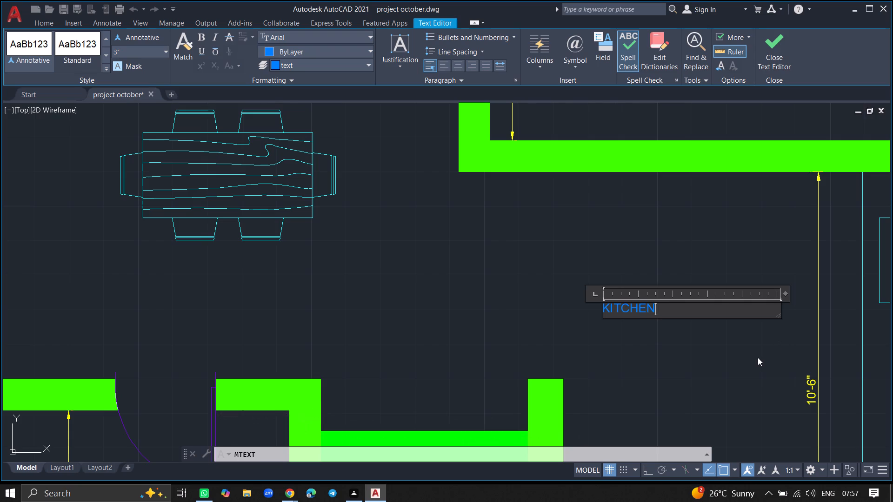
{"action": "key", "text": "Return"}
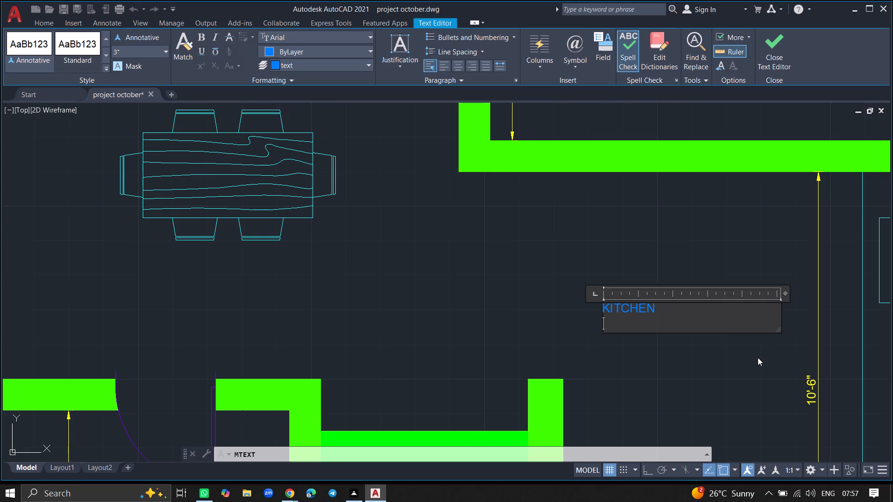
{"action": "scroll", "coordinate": [758, 357], "scroll_direction": "down", "scroll_amount": 2, "text": "ctrl"}
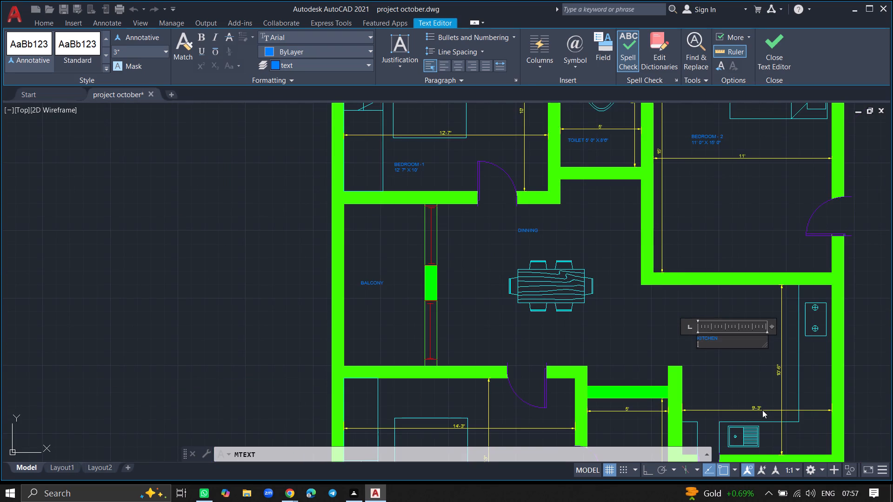
{"action": "scroll", "coordinate": [762, 410], "scroll_direction": "up", "scroll_amount": 3, "text": "ctrl"}
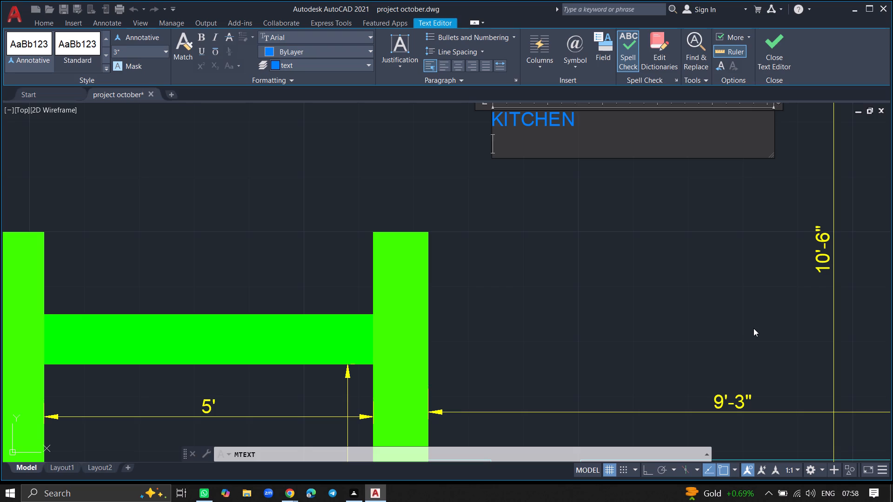
{"action": "type", "text": "9'"}
{"action": "key", "text": "space"}
{"action": "key", "text": "3"}
{"action": "type", "text": "\""}
{"action": "key", "text": "space"}
{"action": "type", "text": "X"}
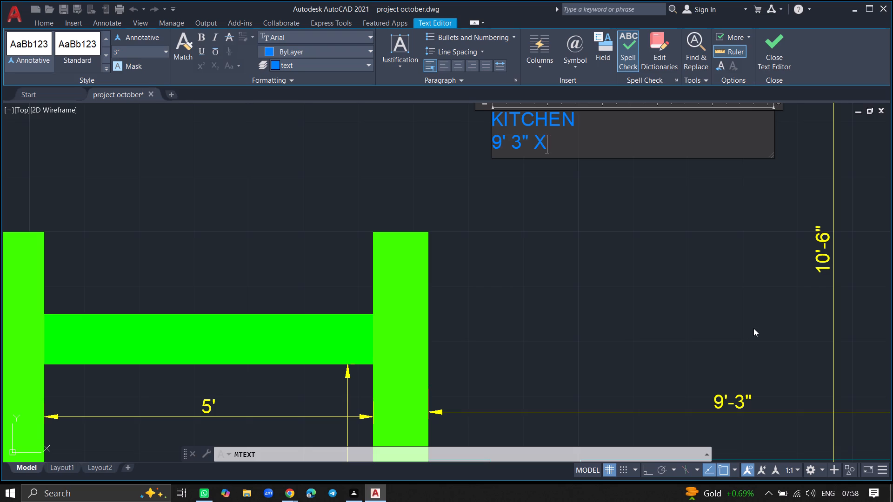
{"action": "key", "text": "space"}
{"action": "key", "text": "1"}
{"action": "type", "text": "0'"}
{"action": "key", "text": "space"}
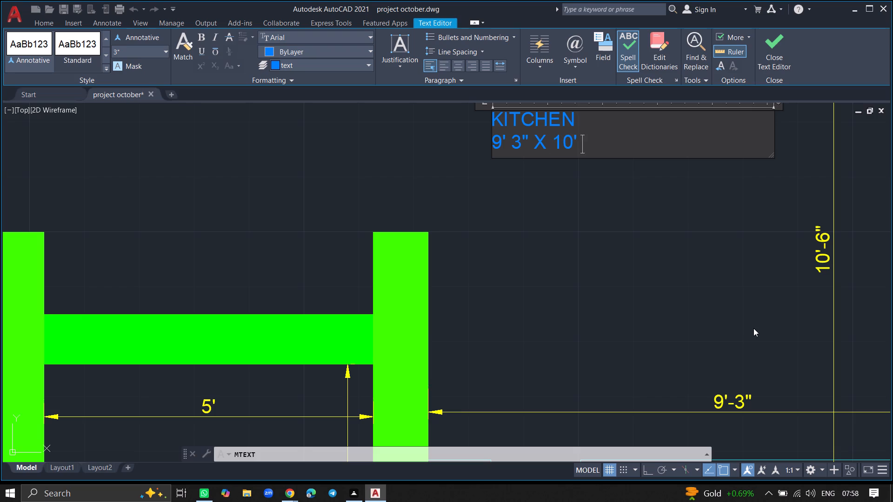
{"action": "key", "text": "6"}
{"action": "key", "text": "shift+quotedbl"}
{"action": "left_click", "coordinate": [732, 370]}
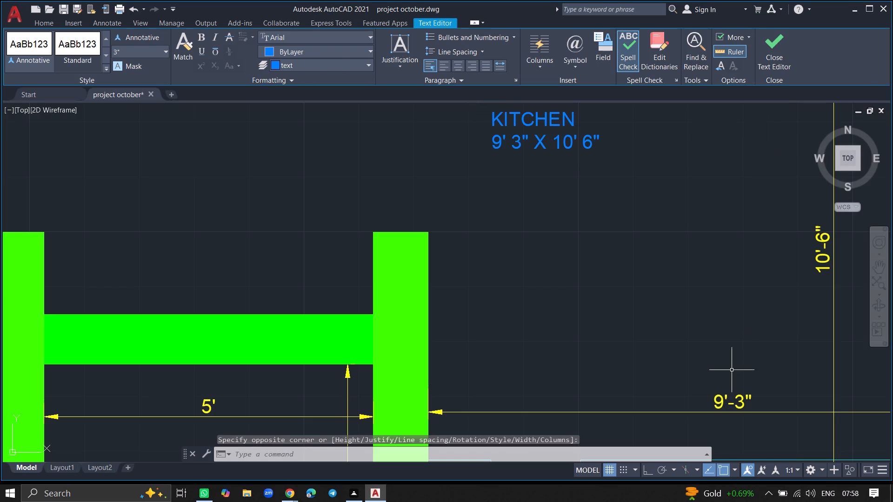
Add a two-line multiline text label in the lower bedroom, between the vertical dimension and the toilet wall: "BEDROOM" and "14' 3" X 10' 3"".
{"action": "scroll", "coordinate": [711, 340], "scroll_direction": "down", "scroll_amount": 3, "text": "ctrl"}
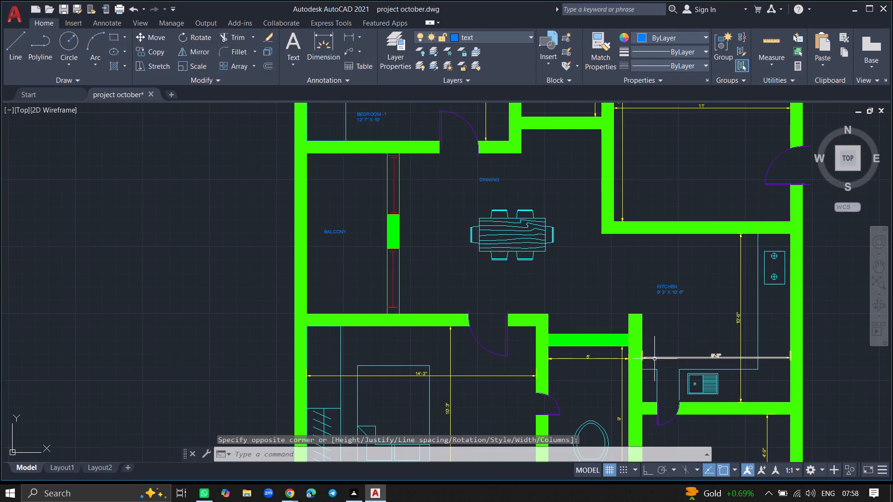
{"action": "scroll", "coordinate": [654, 359], "scroll_direction": "down", "scroll_amount": 4, "text": "ctrl"}
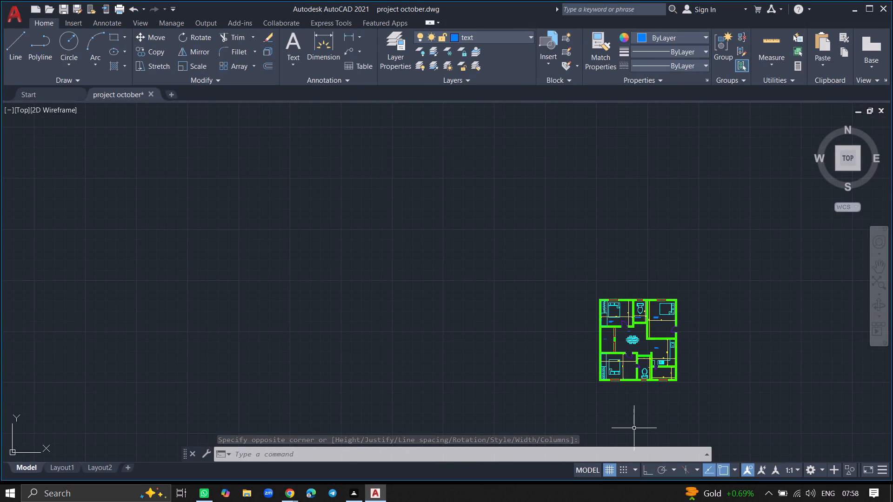
{"action": "scroll", "coordinate": [634, 428], "scroll_direction": "up", "scroll_amount": 3, "text": "ctrl"}
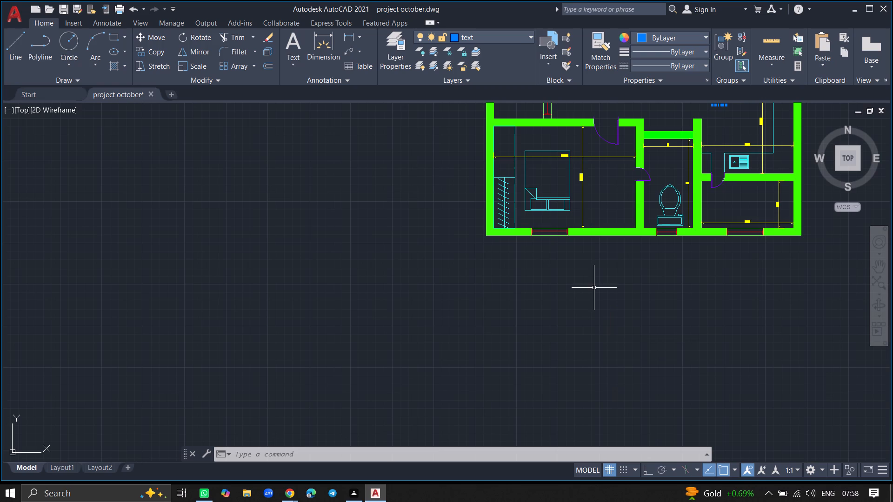
{"action": "scroll", "coordinate": [586, 201], "scroll_direction": "up", "scroll_amount": 3, "text": "ctrl"}
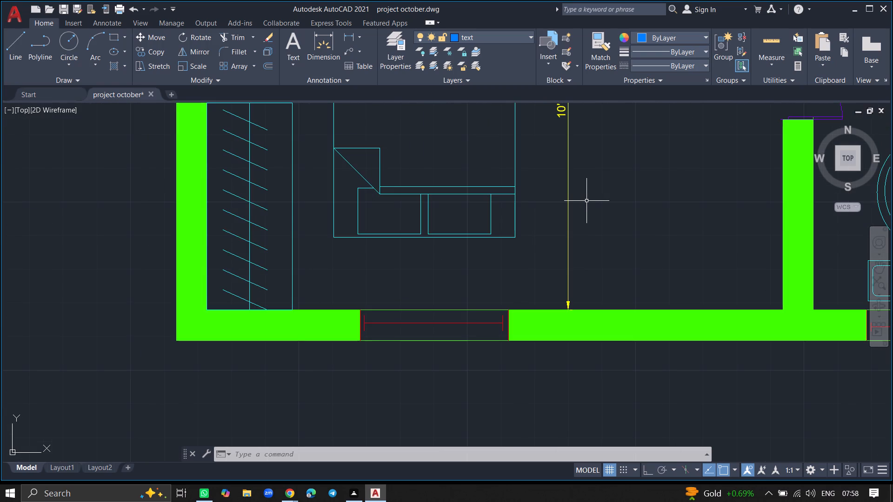
{"action": "scroll", "coordinate": [594, 198], "scroll_direction": "down", "scroll_amount": 1, "text": "ctrl"}
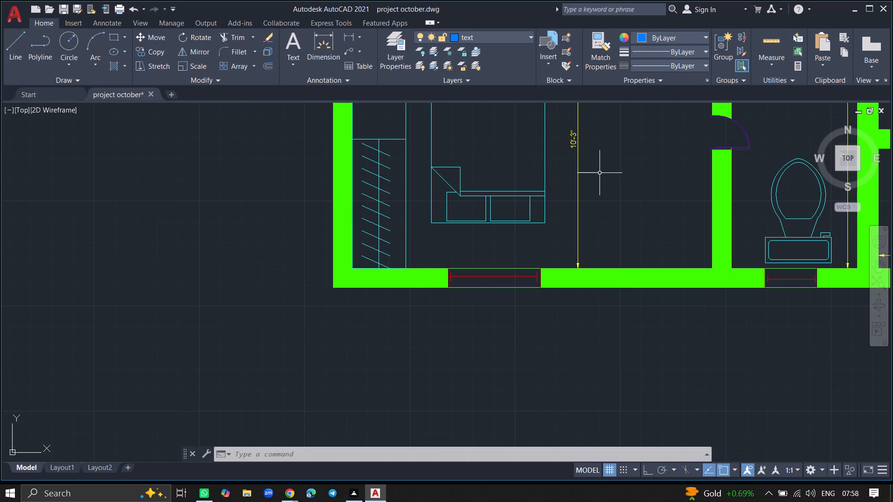
{"action": "type", "text": "MTEXT"}
{"action": "key", "text": "Return"}
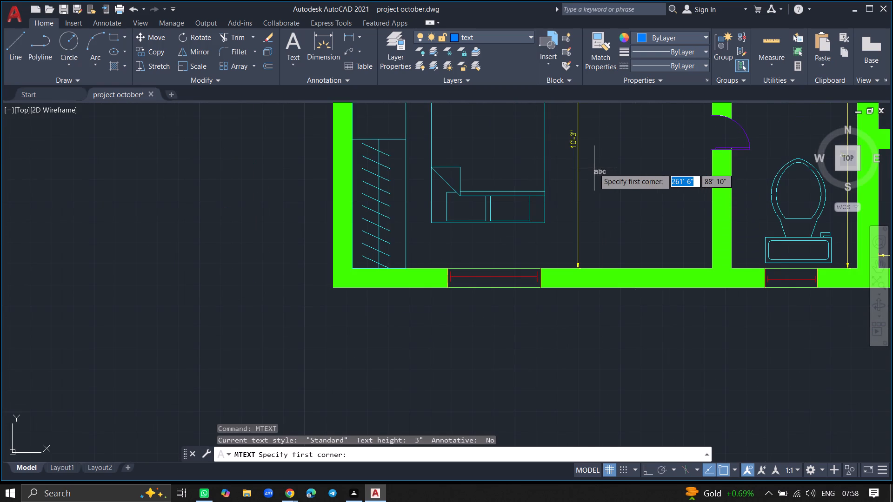
{"action": "left_click", "coordinate": [594, 168]}
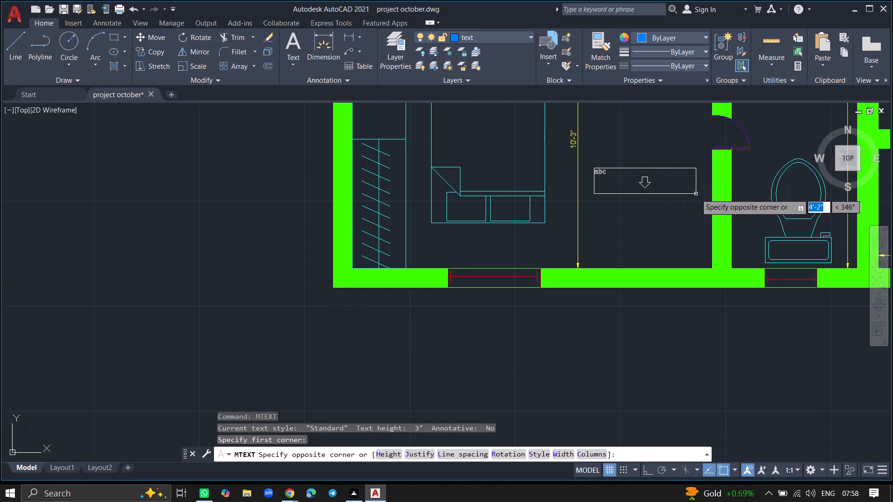
{"action": "left_click", "coordinate": [696, 194]}
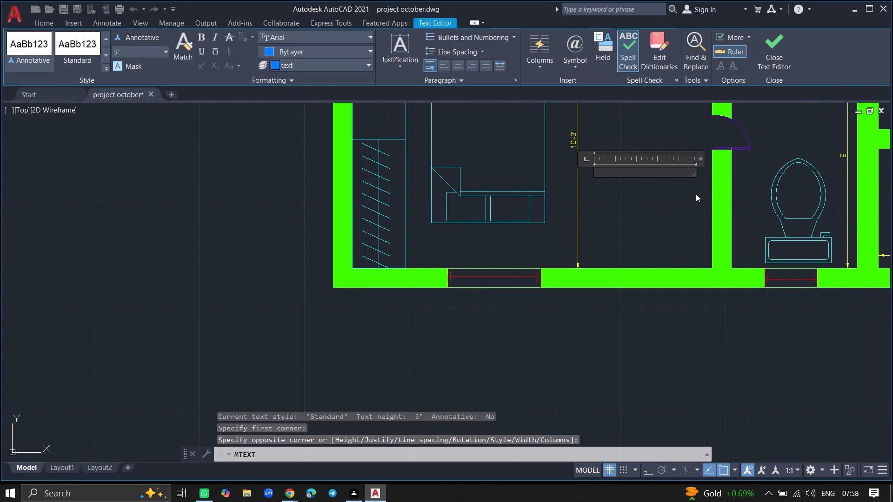
{"action": "scroll", "coordinate": [696, 194], "scroll_direction": "down", "scroll_amount": 2, "text": "ctrl"}
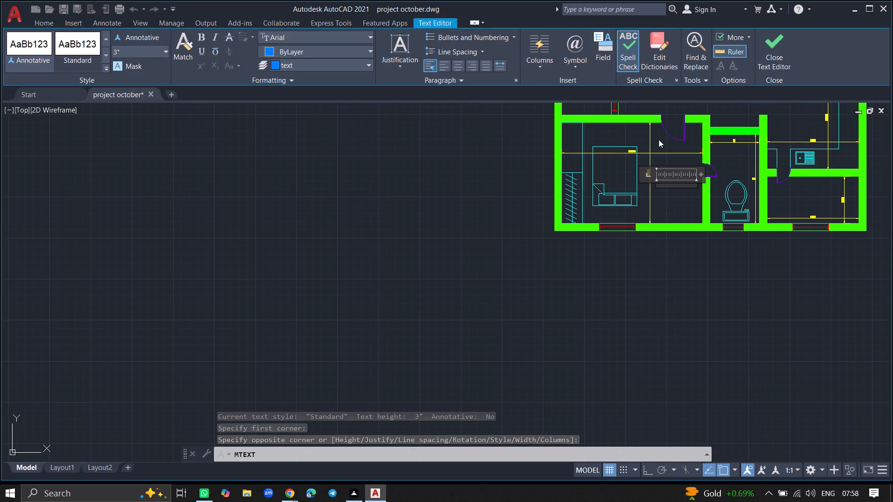
{"action": "scroll", "coordinate": [659, 139], "scroll_direction": "up", "scroll_amount": 2, "text": "ctrl"}
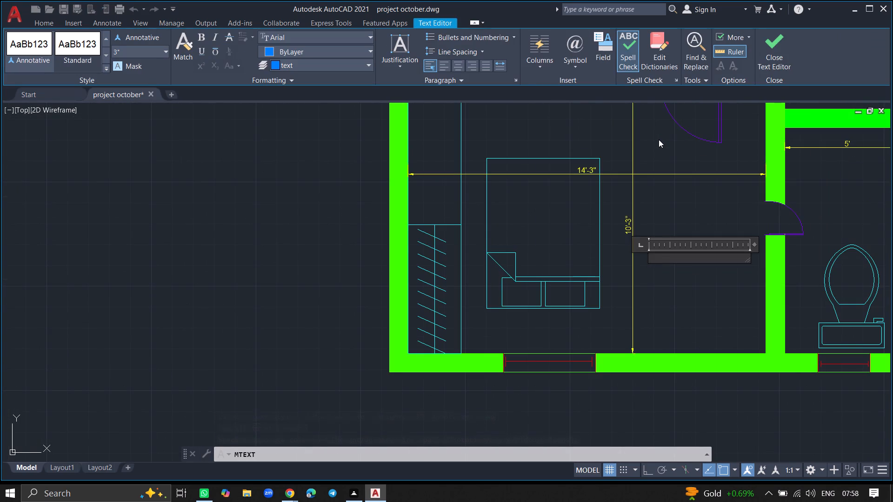
{"action": "key", "text": "m"}
{"action": "key", "text": "BackSpace"}
{"action": "type", "text": "BED"}
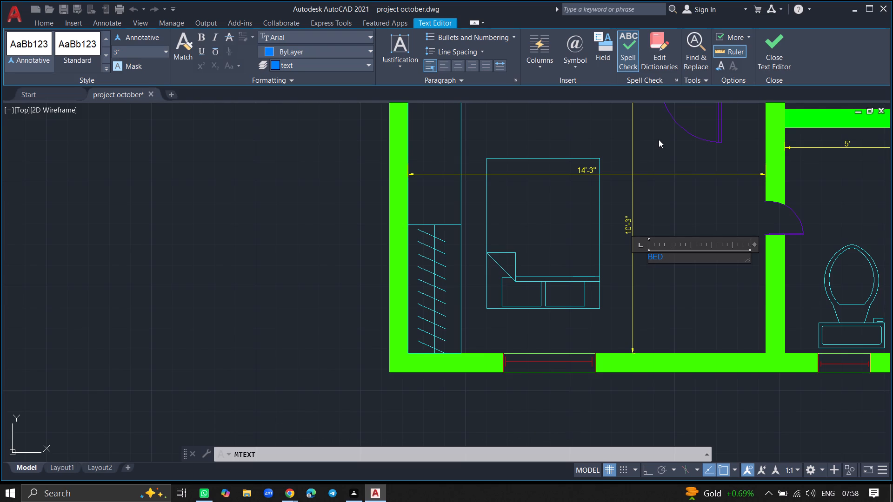
{"action": "type", "text": "ROO"}
{"action": "type", "text": "M"}
{"action": "key", "text": "space"}
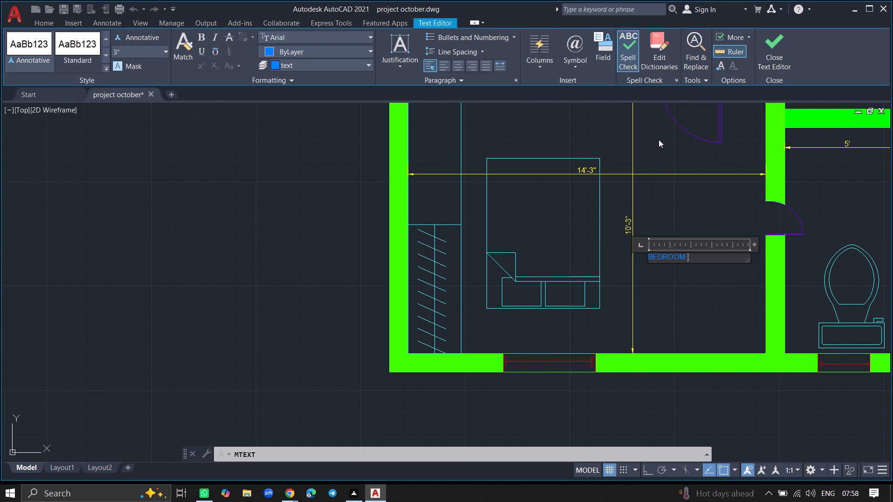
{"action": "key", "text": "Return"}
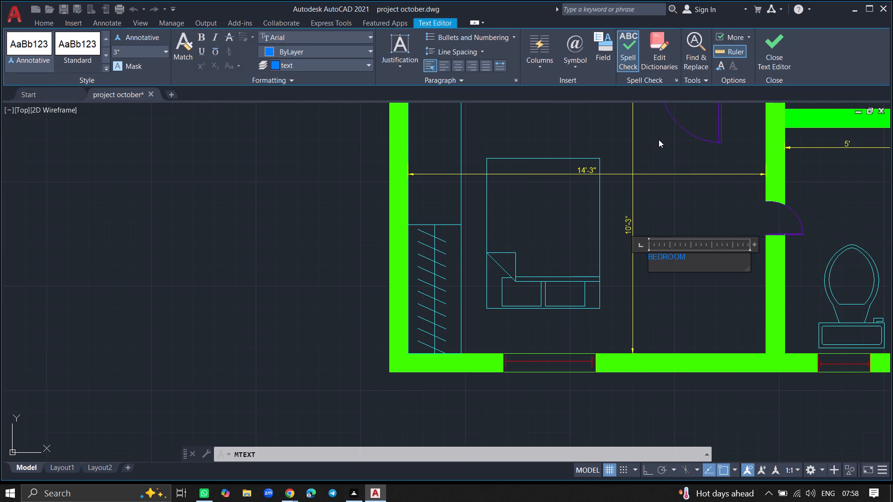
{"action": "type", "text": "14"}
{"action": "key", "text": "apostrophe"}
{"action": "key", "text": "space"}
{"action": "key", "text": "3"}
{"action": "key", "text": "shift+quotedbl"}
{"action": "key", "text": "space"}
{"action": "type", "text": "X"}
{"action": "key", "text": "space"}
{"action": "key", "text": "1"}
{"action": "type", "text": "0'"}
{"action": "key", "text": "space"}
{"action": "key", "text": "3"}
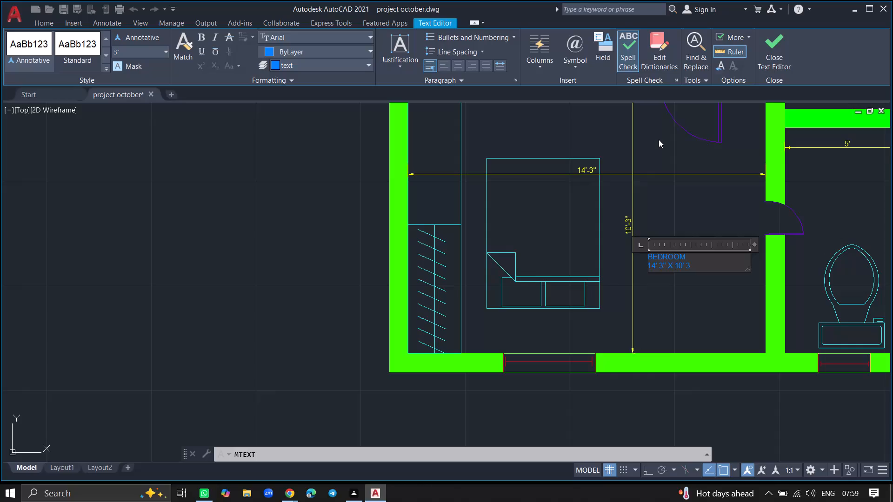
{"action": "key", "text": "shift+quotedbl"}
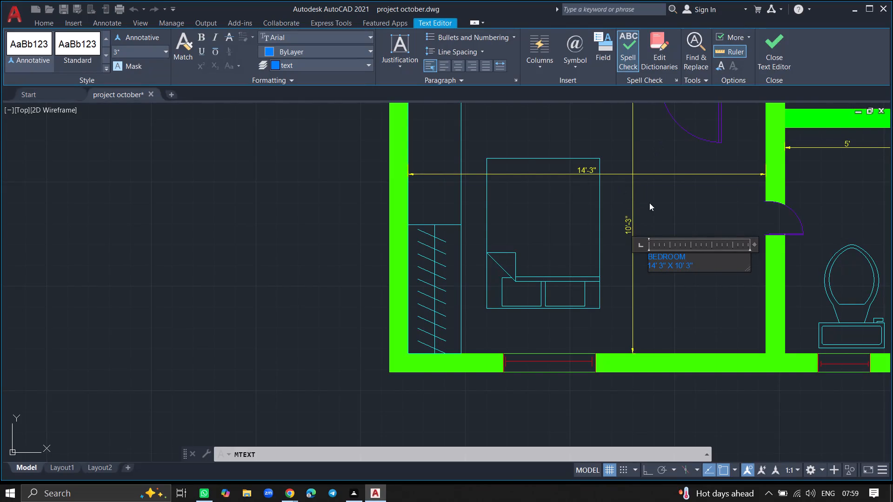
{"action": "left_click", "coordinate": [649, 203]}
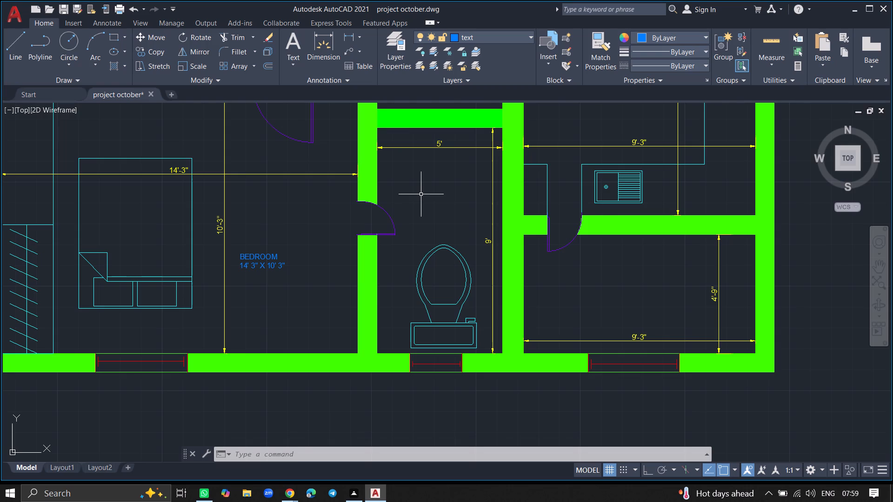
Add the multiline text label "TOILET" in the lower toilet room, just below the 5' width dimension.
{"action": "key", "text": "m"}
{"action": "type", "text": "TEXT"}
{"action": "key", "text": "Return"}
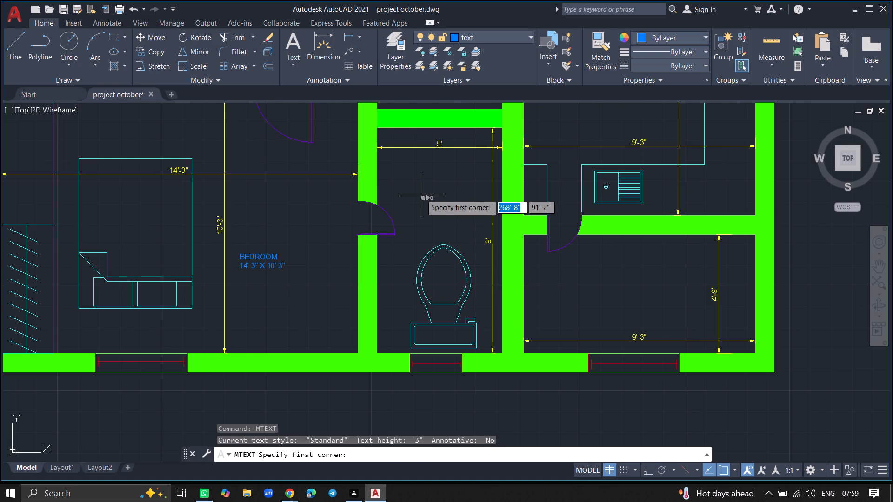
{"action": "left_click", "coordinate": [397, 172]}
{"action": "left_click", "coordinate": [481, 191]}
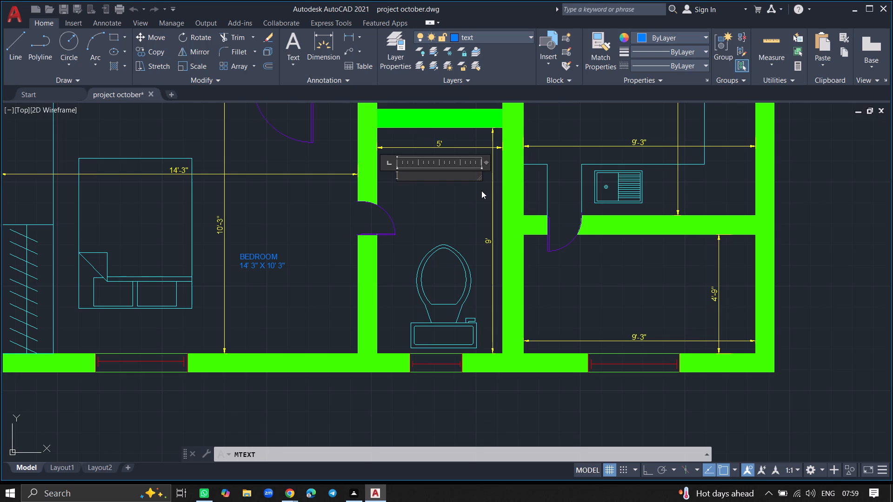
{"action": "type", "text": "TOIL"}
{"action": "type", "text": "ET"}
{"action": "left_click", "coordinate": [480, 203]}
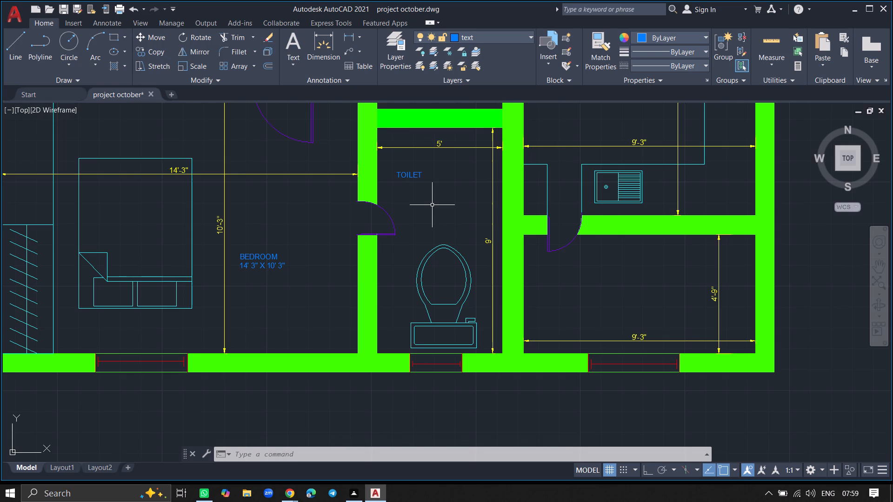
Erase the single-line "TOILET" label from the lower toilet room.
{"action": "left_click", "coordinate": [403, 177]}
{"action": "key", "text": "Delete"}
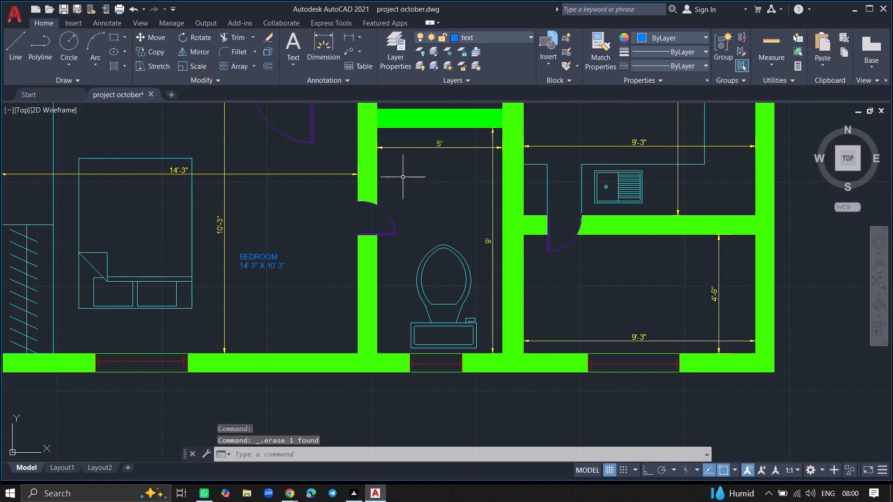
Add a two-line multiline text label in the lower toilet room, below the 5' width dimension: "TOILET" and "5' X 9'".
{"action": "type", "text": "MTEXT"}
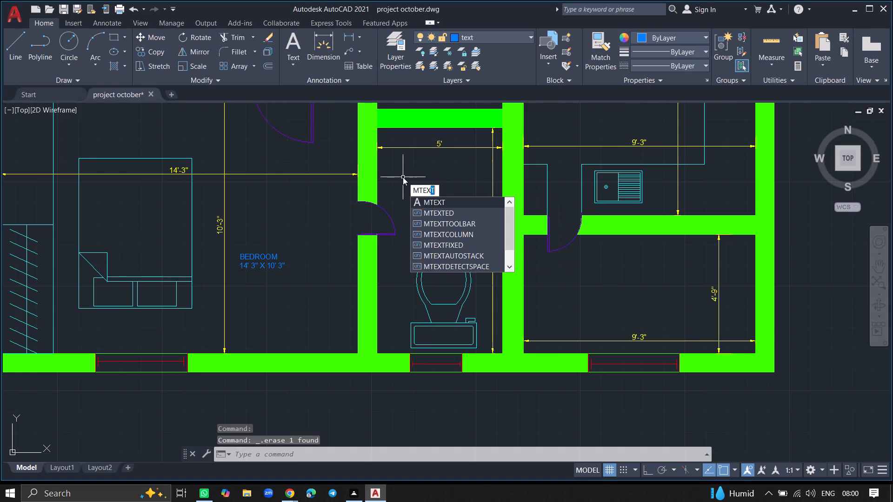
{"action": "key", "text": "Return"}
{"action": "scroll", "coordinate": [403, 177], "scroll_direction": "up", "scroll_amount": 2, "text": "ctrl"}
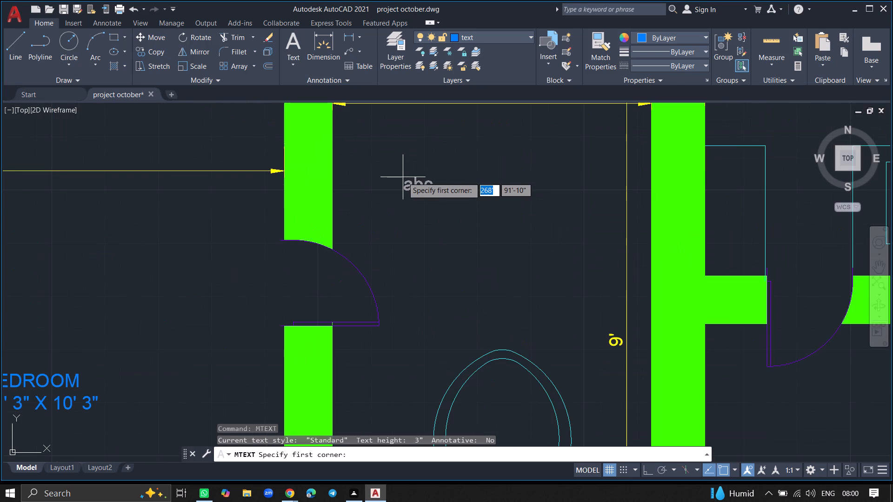
{"action": "left_click", "coordinate": [405, 161]}
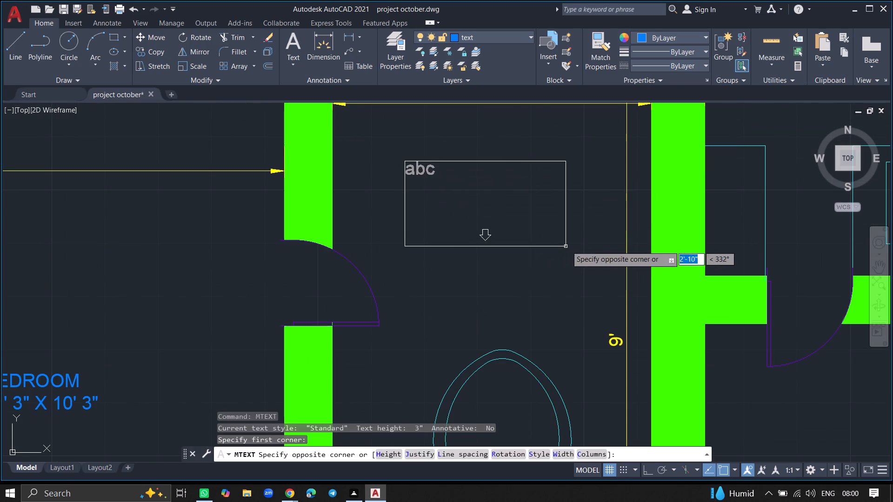
{"action": "left_click", "coordinate": [608, 222]}
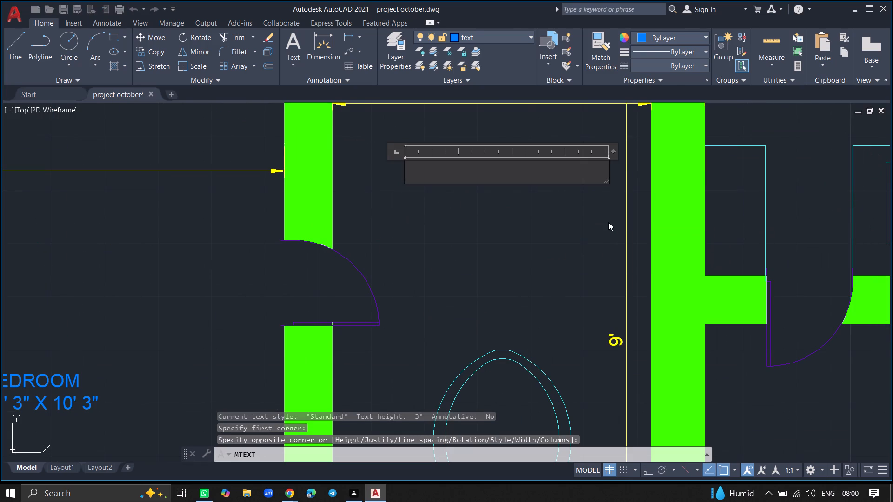
{"action": "key", "text": "t"}
{"action": "type", "text": "OILET"}
{"action": "key", "text": "space"}
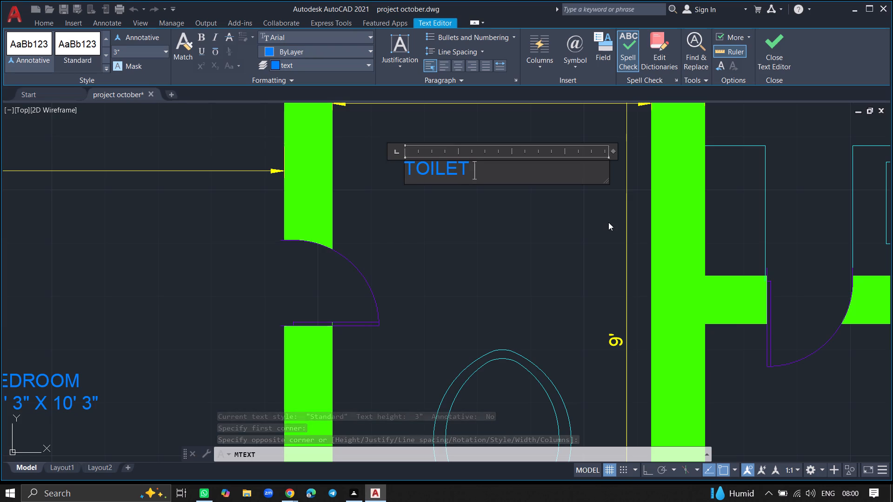
{"action": "key", "text": "Return"}
{"action": "scroll", "coordinate": [608, 222], "scroll_direction": "down", "scroll_amount": 2, "text": "ctrl"}
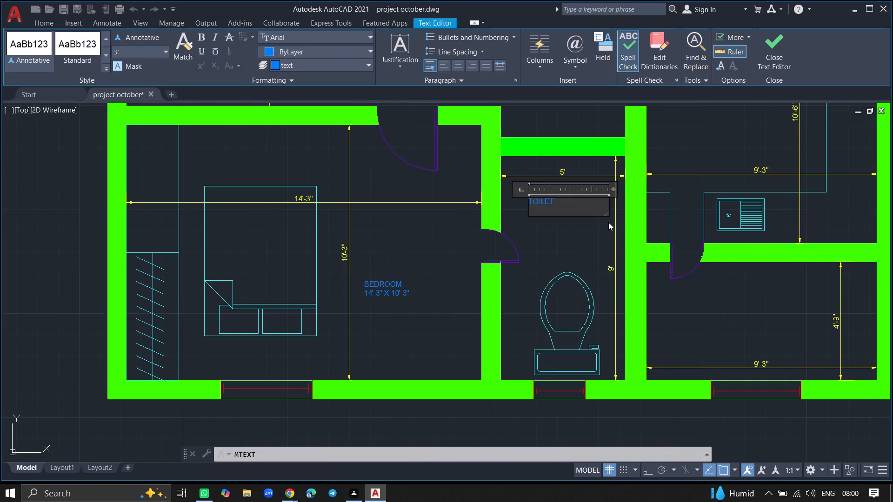
{"action": "type", "text": "5'"}
{"action": "key", "text": "space"}
{"action": "type", "text": "X"}
{"action": "key", "text": "space"}
{"action": "type", "text": "9'"}
{"action": "left_click", "coordinate": [594, 235]}
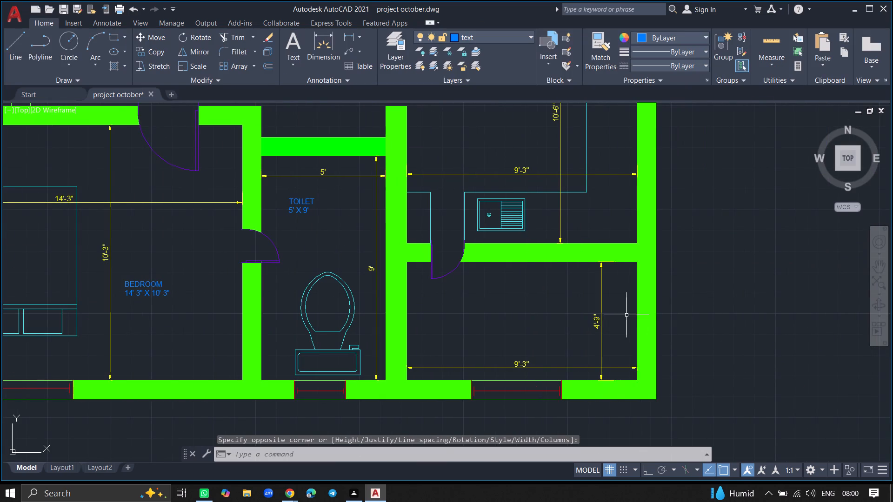
Add the multiline text label "UTILITY WIDE 4' 9"" in the middle of the room below the kitchen.
{"action": "scroll", "coordinate": [521, 337], "scroll_direction": "up", "scroll_amount": 2, "text": "ctrl"}
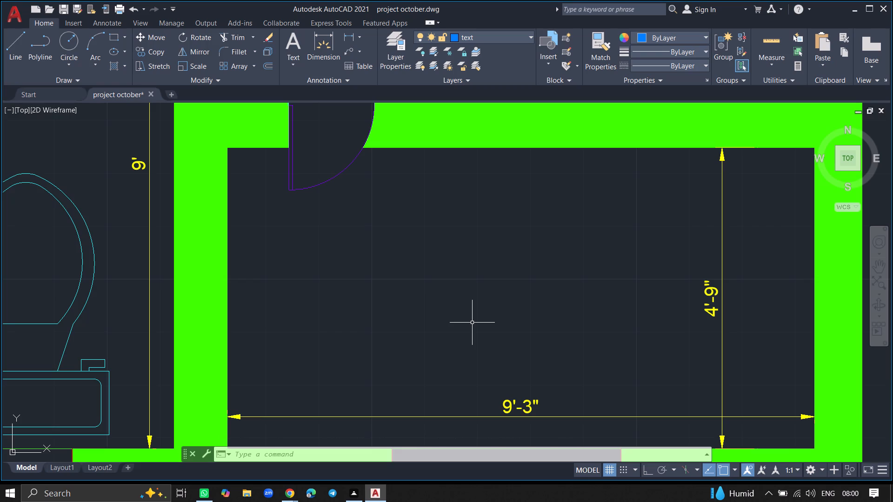
{"action": "type", "text": "MTEXT"}
{"action": "key", "text": "Return"}
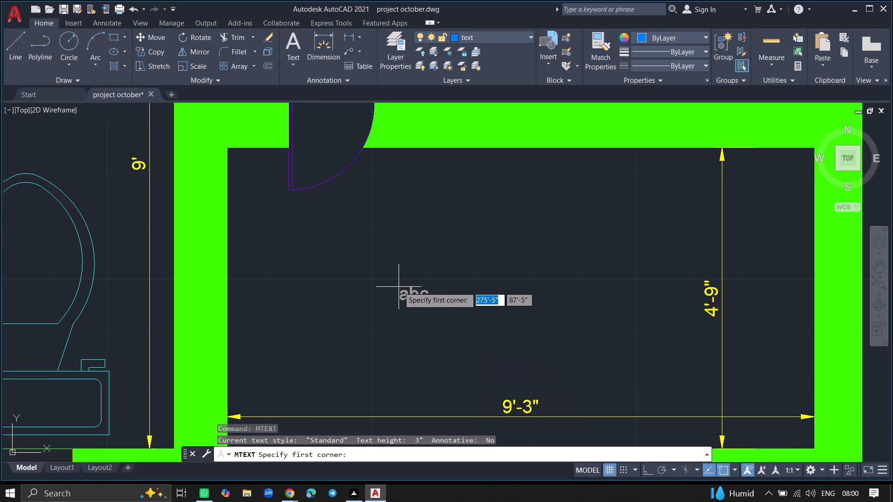
{"action": "left_click_drag", "start_coordinate": [399, 287], "coordinate": [593, 326]}
{"action": "left_click", "coordinate": [593, 326]}
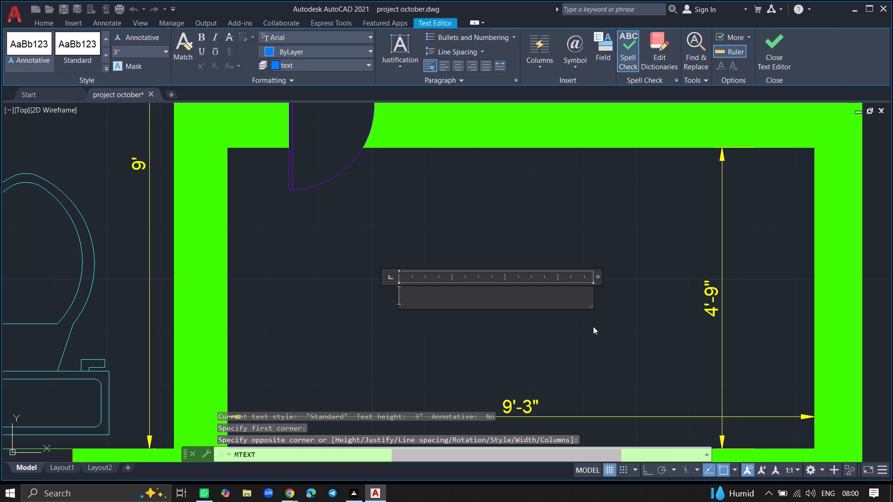
{"action": "type", "text": "UT"}
{"action": "type", "text": "ILITY"}
{"action": "key", "text": "space"}
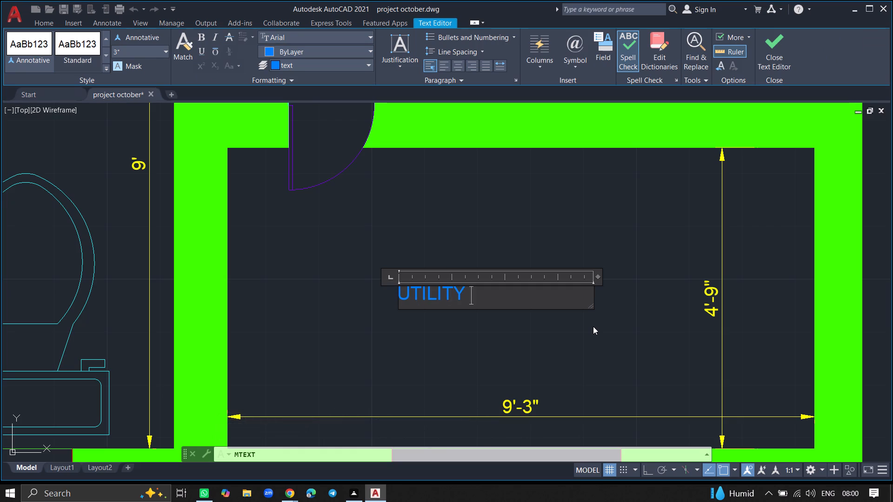
{"action": "type", "text": "WIDE"}
{"action": "key", "text": "space"}
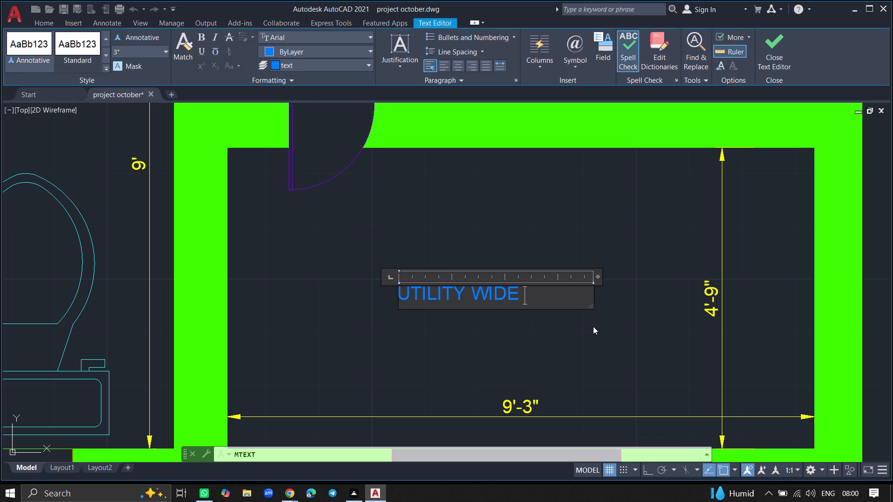
{"action": "type", "text": "4' 9"}
{"action": "key", "text": "shift+quotedbl"}
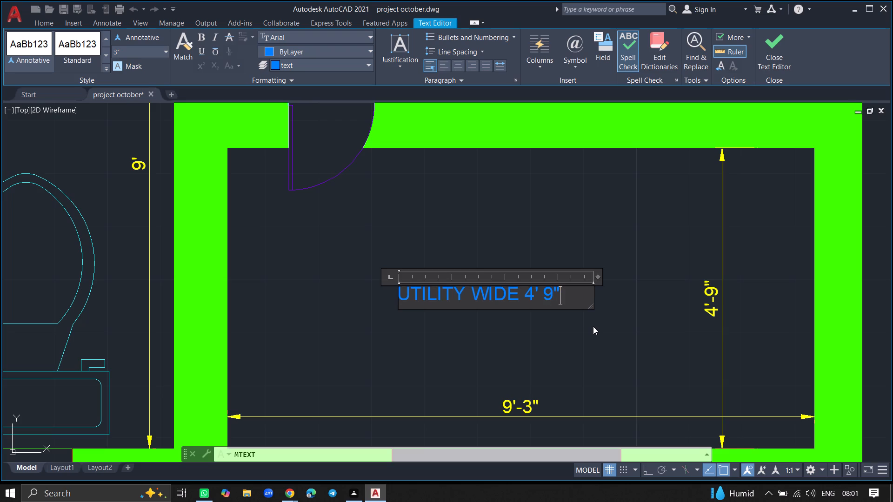
{"action": "left_click", "coordinate": [592, 333]}
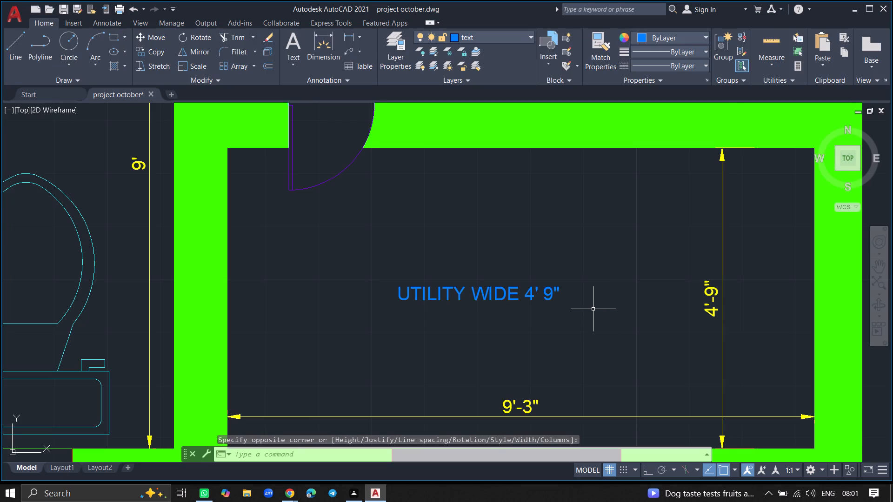
Set the text height of all multiline text labels in the floor plan to 5" through their properties.
{"action": "scroll", "coordinate": [593, 309], "scroll_direction": "down", "scroll_amount": 2, "text": "ctrl"}
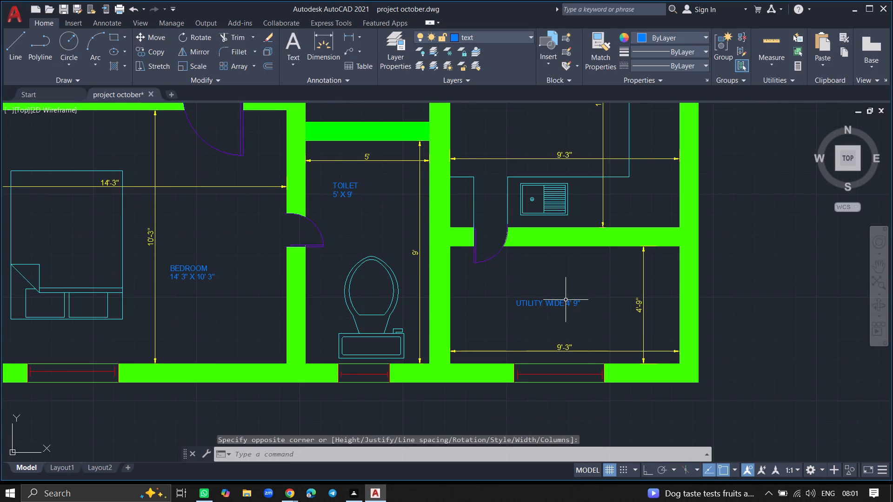
{"action": "scroll", "coordinate": [581, 281], "scroll_direction": "down", "scroll_amount": 2, "text": "ctrl"}
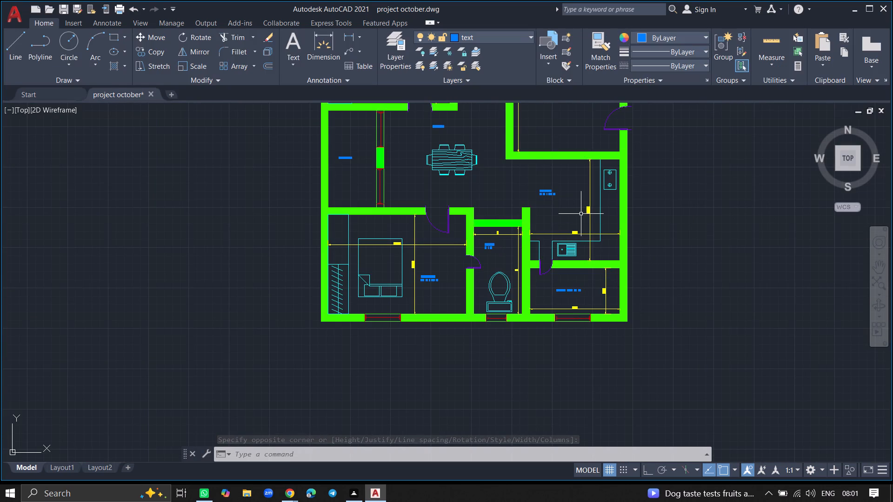
{"action": "scroll", "coordinate": [581, 214], "scroll_direction": "down", "scroll_amount": 2, "text": "ctrl"}
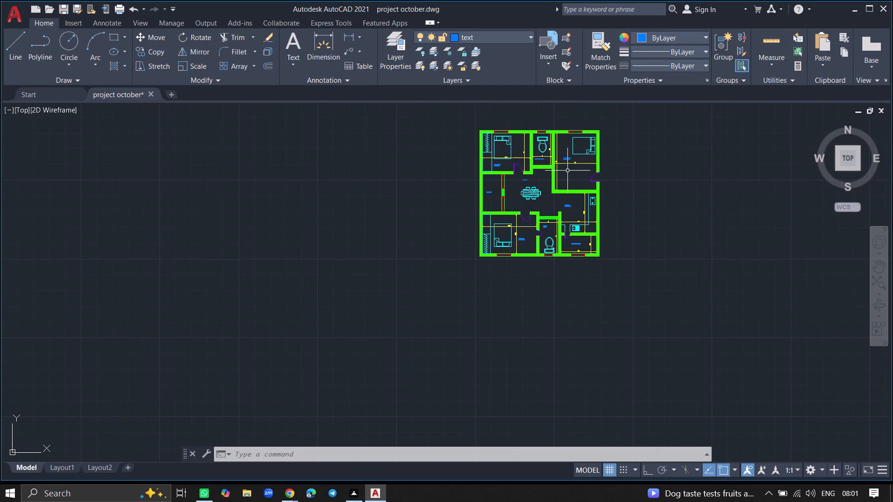
{"action": "left_click", "coordinate": [612, 123]}
{"action": "left_click", "coordinate": [452, 301]}
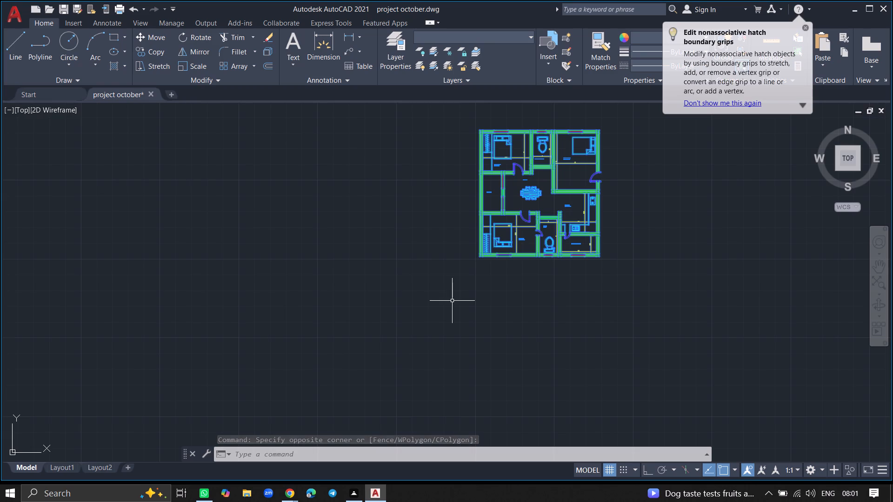
{"action": "key", "text": "p"}
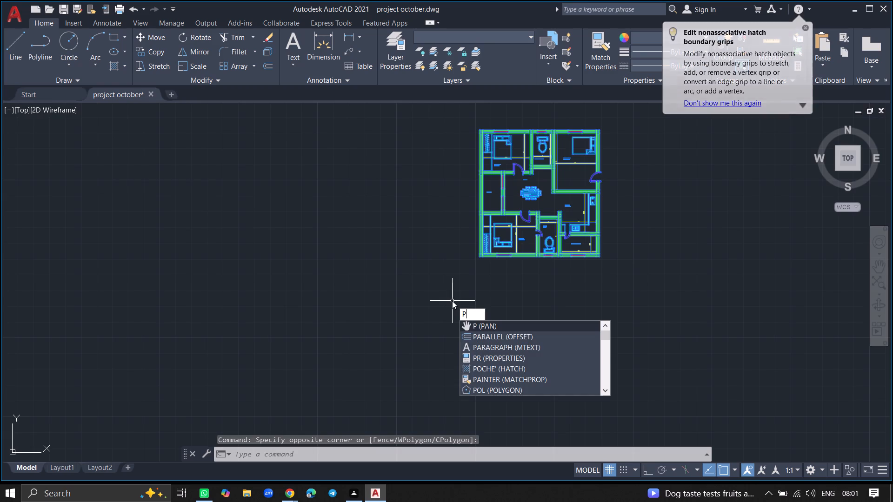
{"action": "key", "text": "r"}
{"action": "key", "text": "Return"}
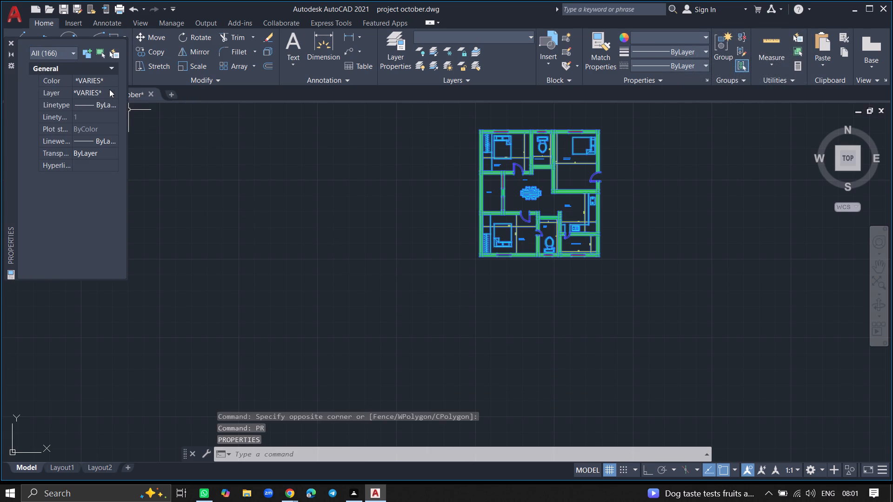
{"action": "left_click", "coordinate": [68, 52]}
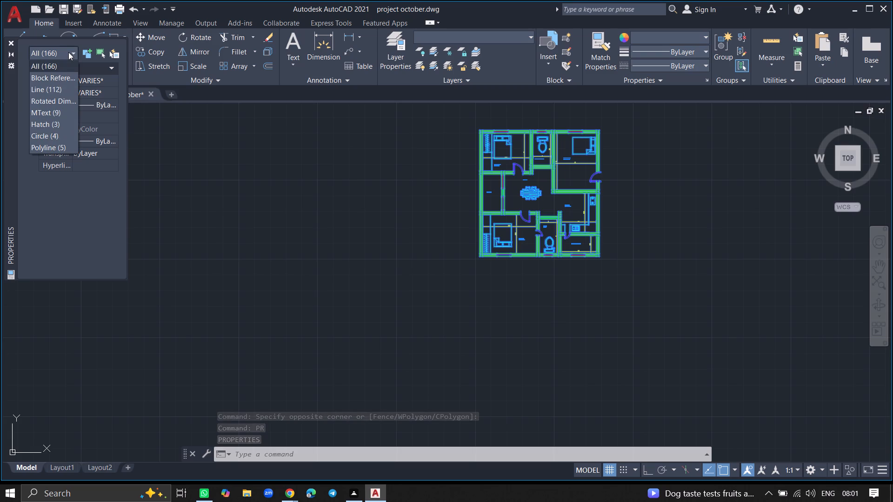
{"action": "left_click", "coordinate": [52, 112]}
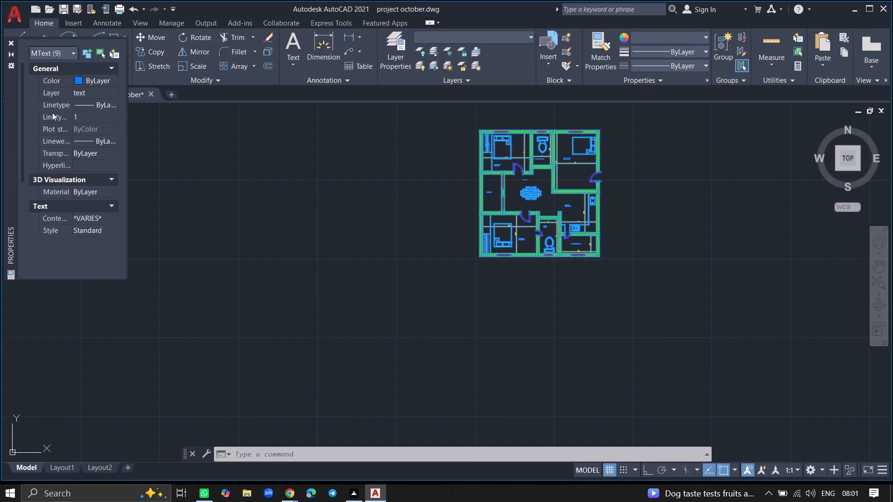
{"action": "left_click", "coordinate": [21, 184]}
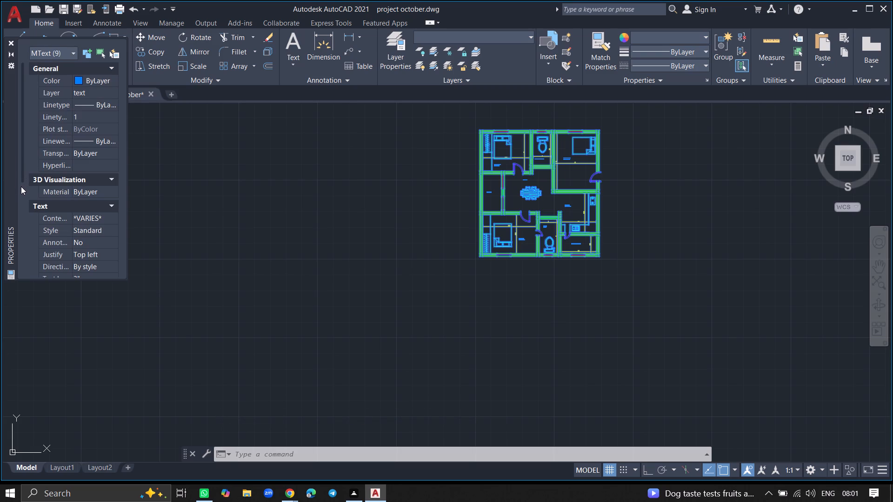
{"action": "left_click", "coordinate": [21, 188]}
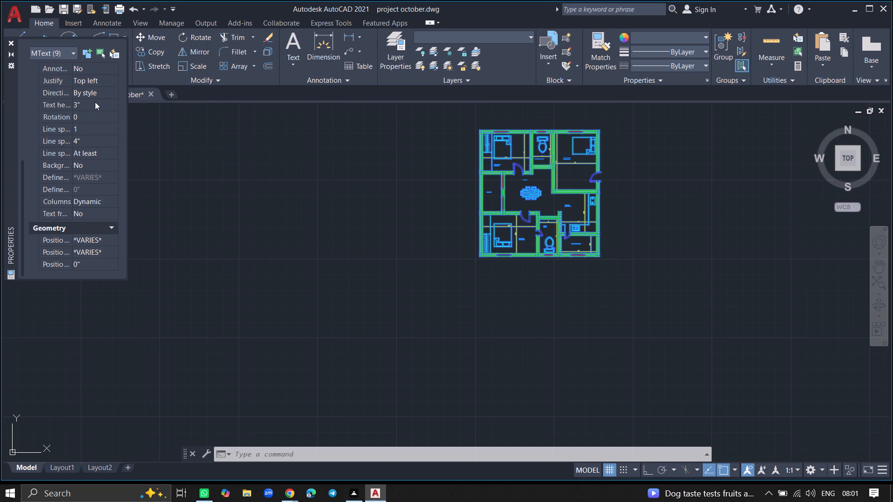
{"action": "left_click", "coordinate": [95, 102]}
{"action": "key", "text": "BackSpace"}
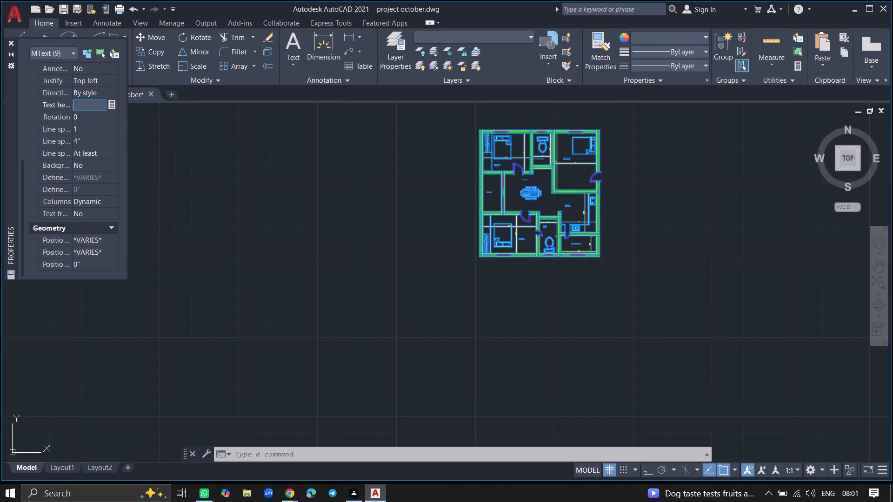
{"action": "key", "text": "5"}
{"action": "key", "text": "shift+quotedbl"}
{"action": "left_click", "coordinate": [173, 172]}
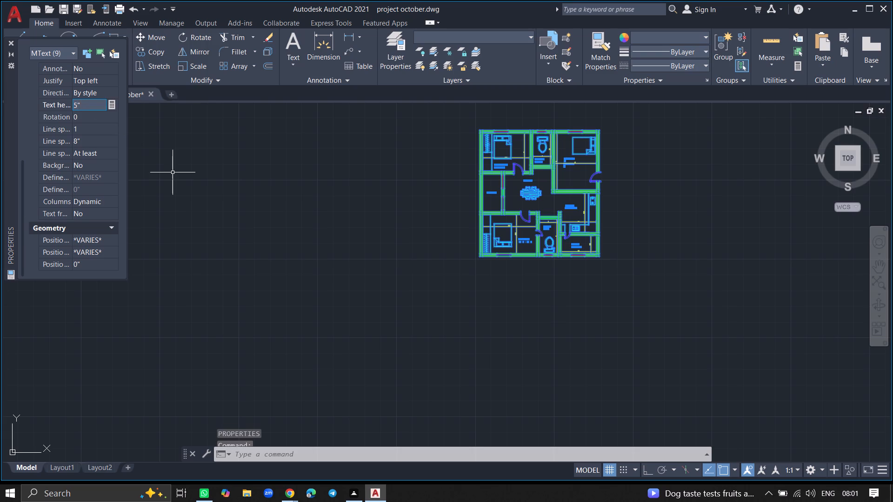
{"action": "left_click", "coordinate": [11, 41]}
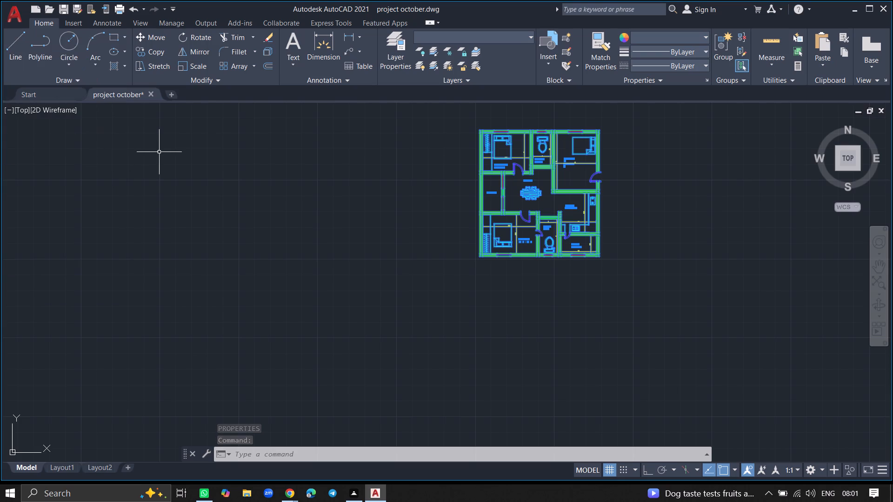
Modify the ISO-25 dimension style to use a text height of 5".
{"action": "key", "text": "d"}
{"action": "key", "text": "Return"}
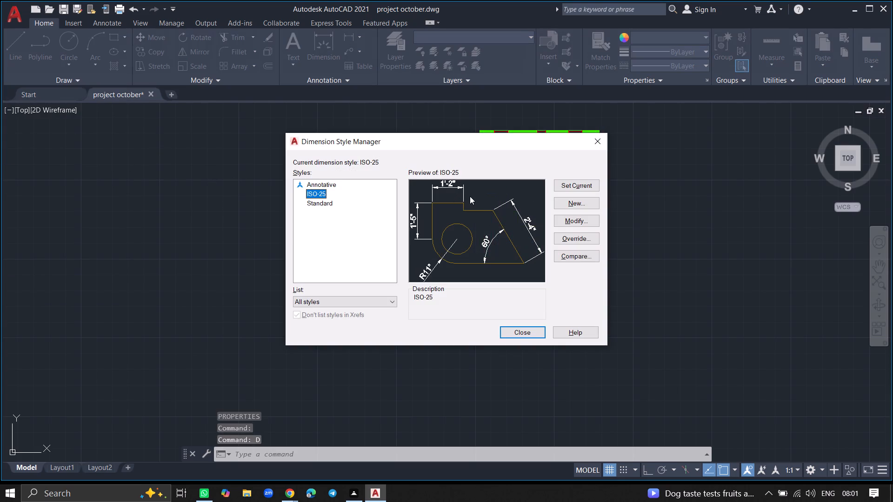
{"action": "left_click", "coordinate": [555, 218]}
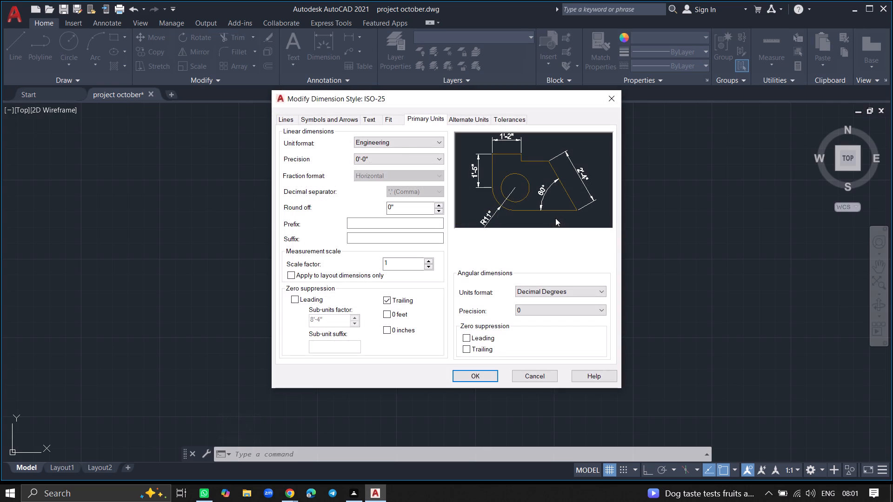
{"action": "left_click", "coordinate": [375, 119]}
{"action": "left_click", "coordinate": [420, 198]}
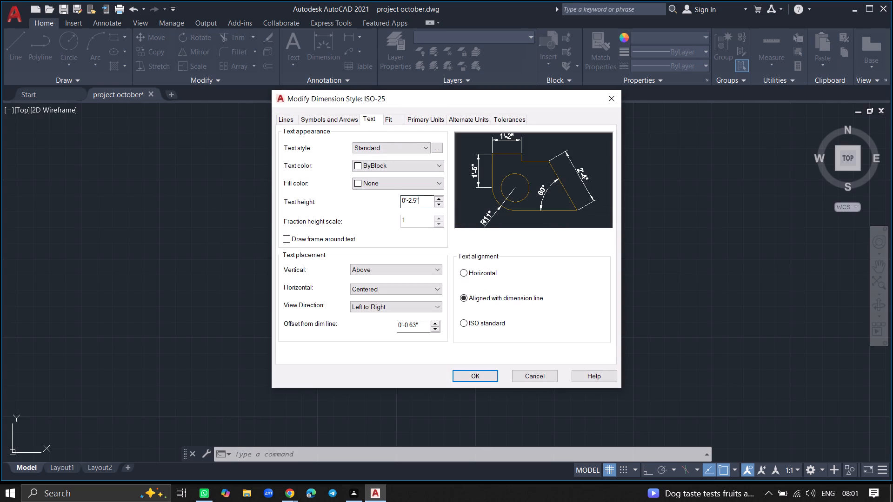
{"action": "key", "text": "BackSpace"}
{"action": "key", "text": "BackSpace"}
{"action": "key", "text": "BackSpace"}
{"action": "key", "text": "BackSpace"}
{"action": "key", "text": "BackSpace"}
{"action": "key", "text": "BackSpace"}
{"action": "key", "text": "BackSpace"}
{"action": "key", "text": "BackSpace"}
{"action": "key", "text": "BackSpace"}
{"action": "key", "text": "BackSpace"}
{"action": "key", "text": "BackSpace"}
{"action": "key", "text": "BackSpace"}
{"action": "key", "text": "BackSpace"}
{"action": "key", "text": "5"}
{"action": "key", "text": "shift+quotedbl"}
{"action": "left_click", "coordinate": [465, 375]}
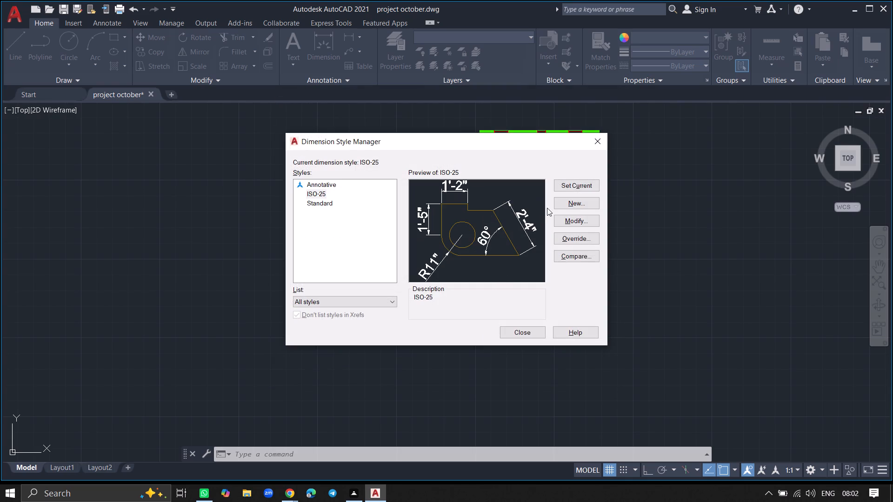
Make ISO-25 the current dimension style and close the style manager.
{"action": "left_click", "coordinate": [560, 184]}
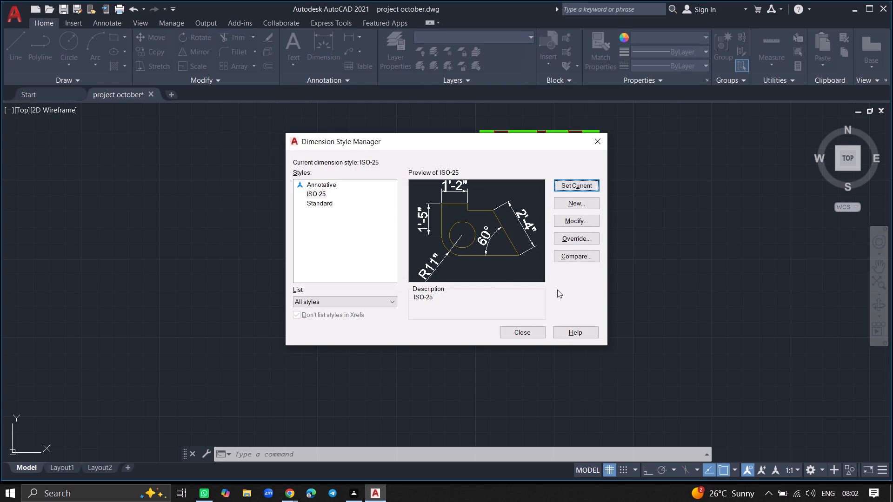
{"action": "left_click", "coordinate": [530, 337]}
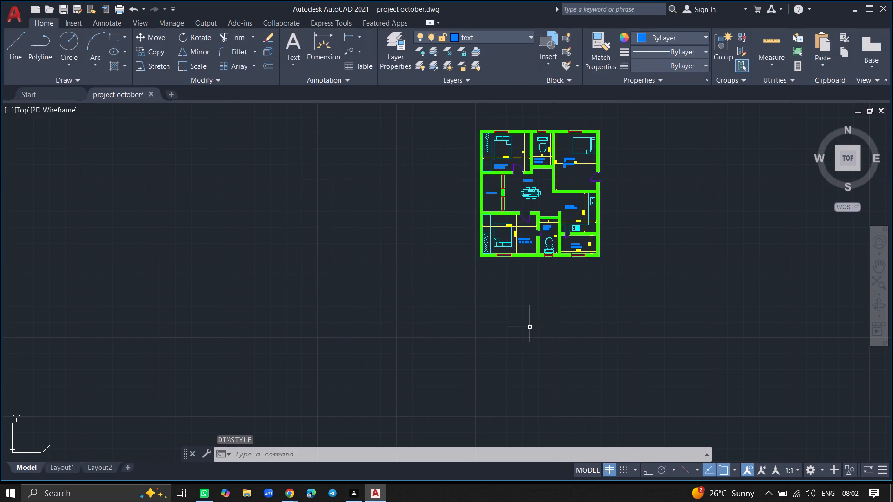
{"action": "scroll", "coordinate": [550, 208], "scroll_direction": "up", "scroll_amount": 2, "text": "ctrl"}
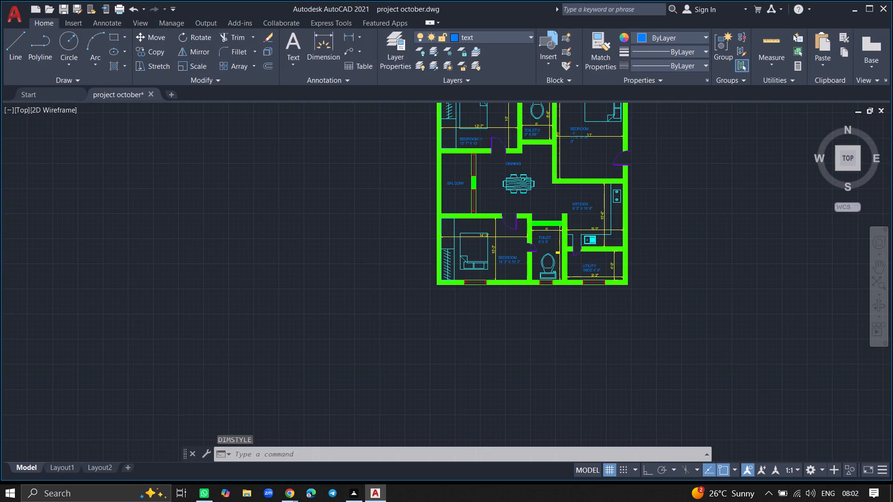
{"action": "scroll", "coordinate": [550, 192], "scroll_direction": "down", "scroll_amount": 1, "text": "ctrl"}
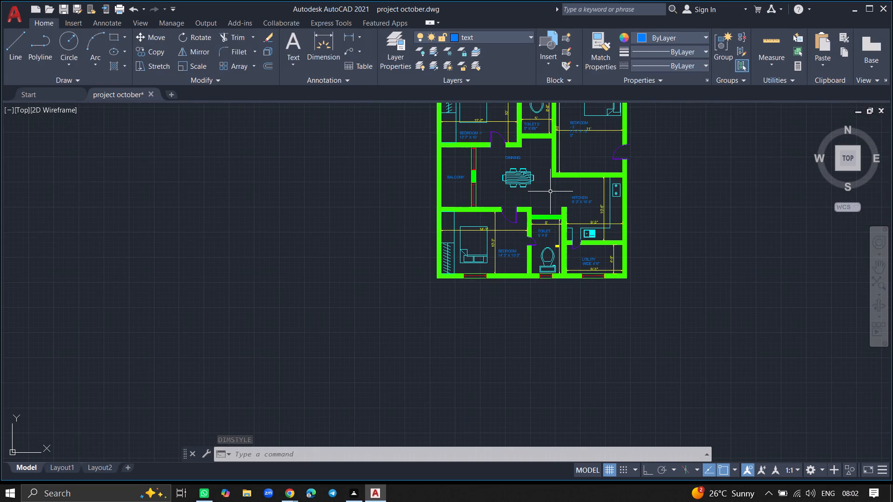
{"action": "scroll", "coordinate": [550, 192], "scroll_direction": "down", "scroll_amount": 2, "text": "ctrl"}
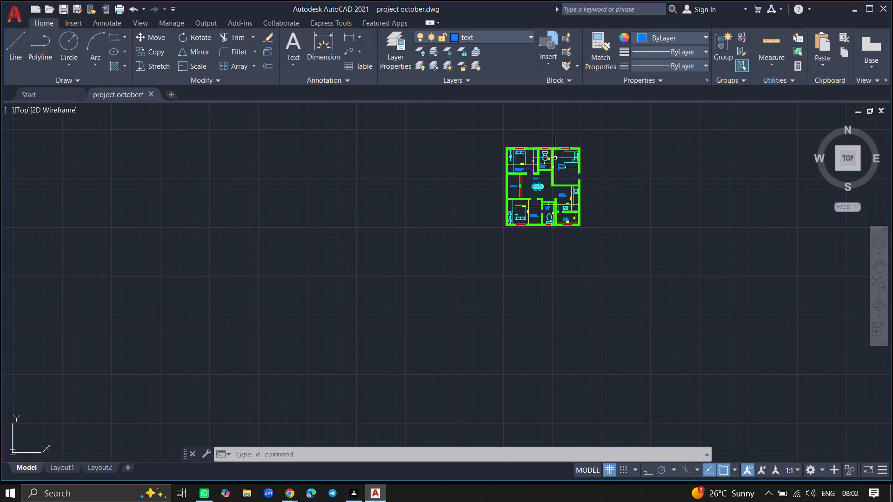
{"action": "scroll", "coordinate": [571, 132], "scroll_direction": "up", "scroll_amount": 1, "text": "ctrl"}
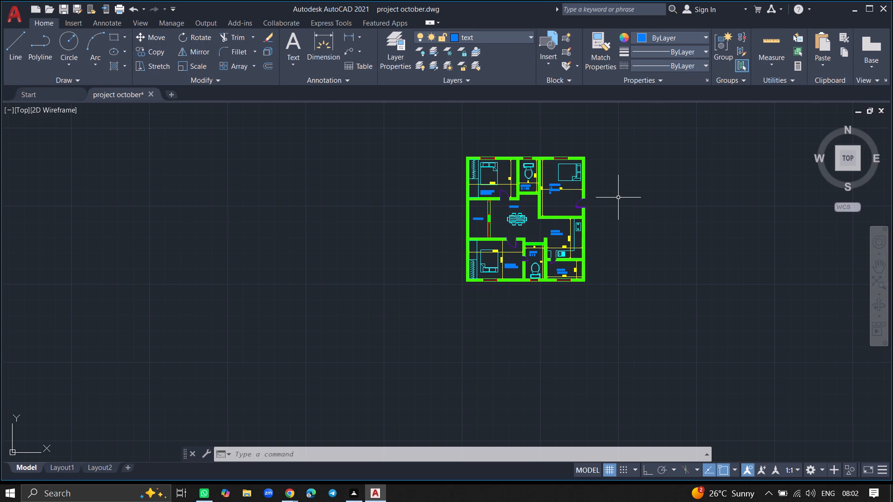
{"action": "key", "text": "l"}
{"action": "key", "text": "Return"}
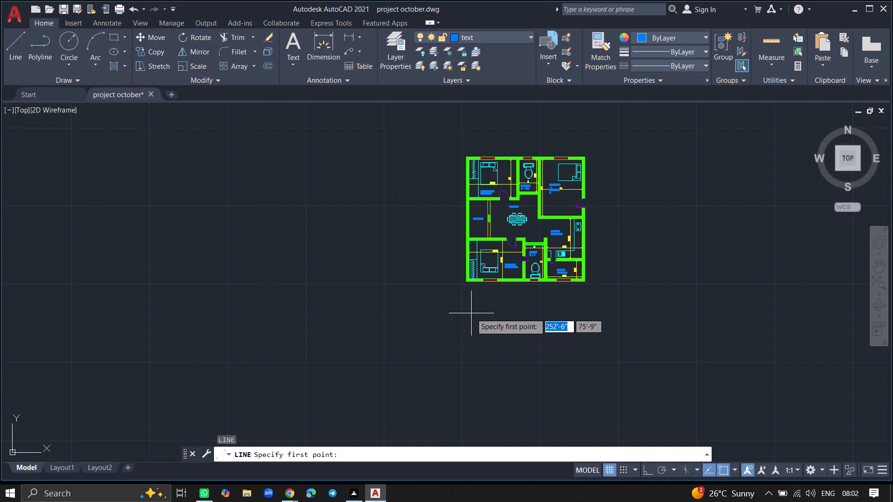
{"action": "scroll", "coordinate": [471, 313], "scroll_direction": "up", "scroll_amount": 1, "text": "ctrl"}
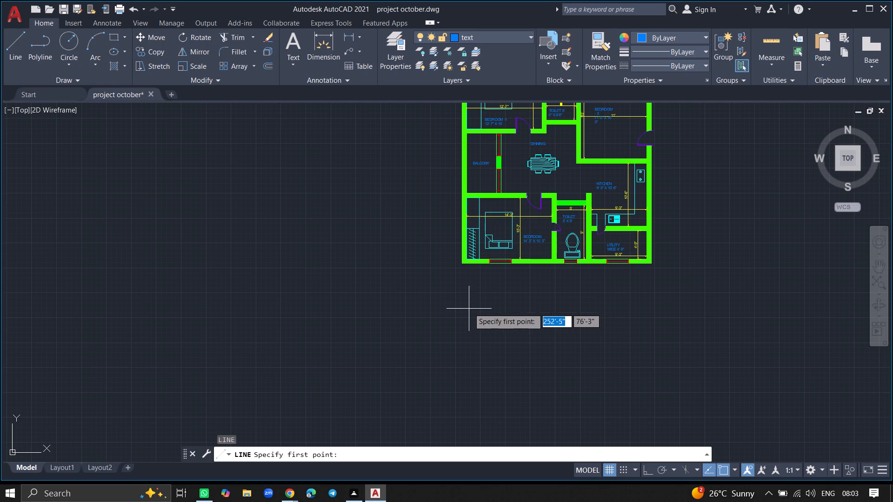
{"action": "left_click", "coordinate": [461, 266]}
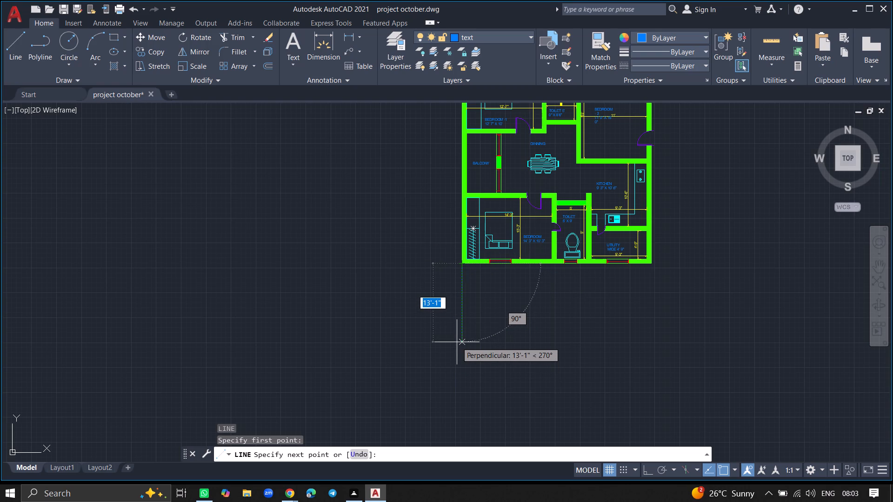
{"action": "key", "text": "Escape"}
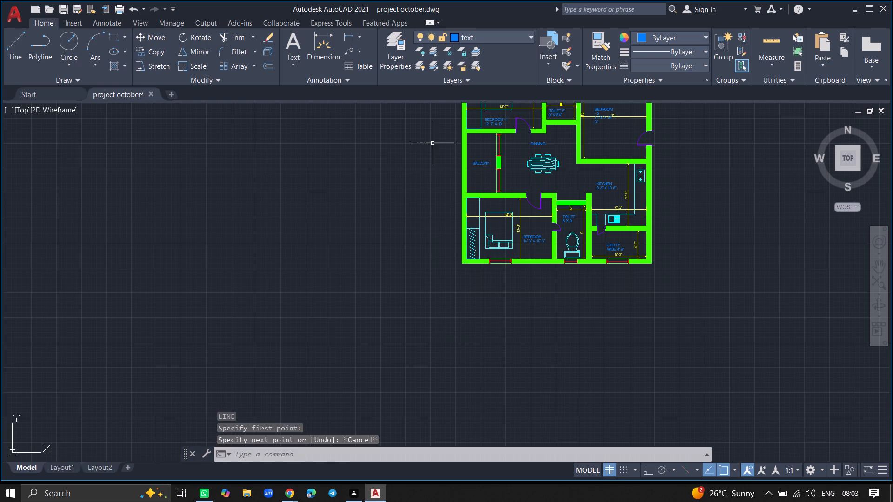
Make walls the current layer.
{"action": "double_click", "coordinate": [400, 63]}
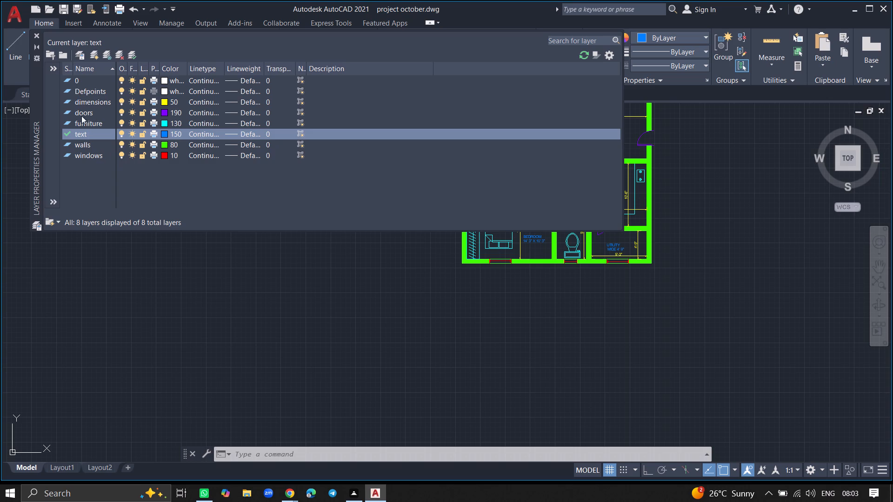
{"action": "double_click", "coordinate": [84, 142]}
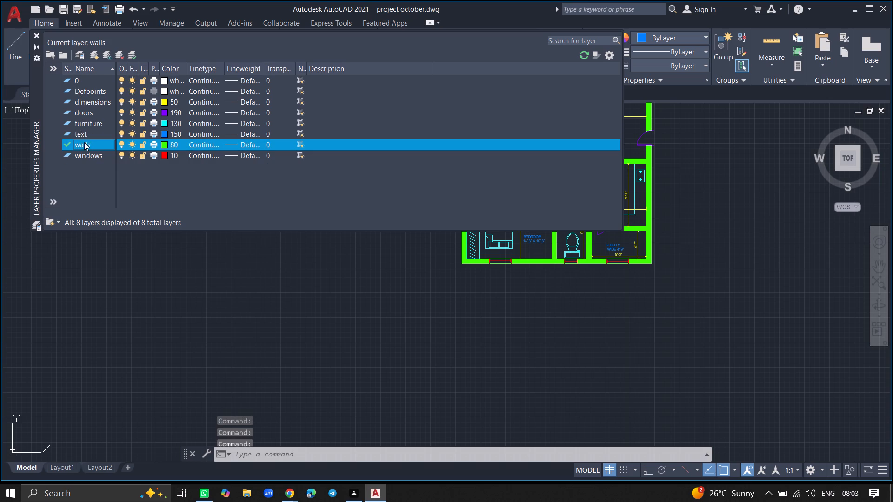
{"action": "left_click", "coordinate": [37, 31]}
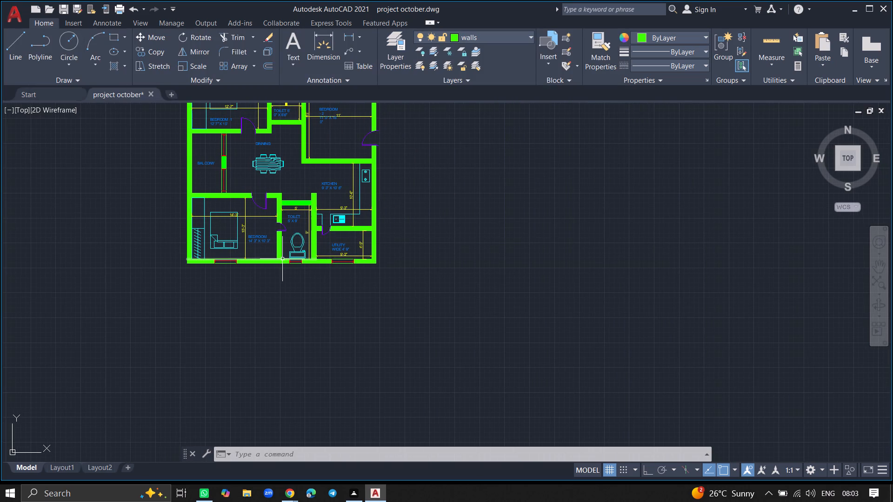
Draw a 10' line straight down from the outer lower-left corner of the house, below the 14' 3" x 10' 3" bedroom.
{"action": "key", "text": "l"}
{"action": "key", "text": "Return"}
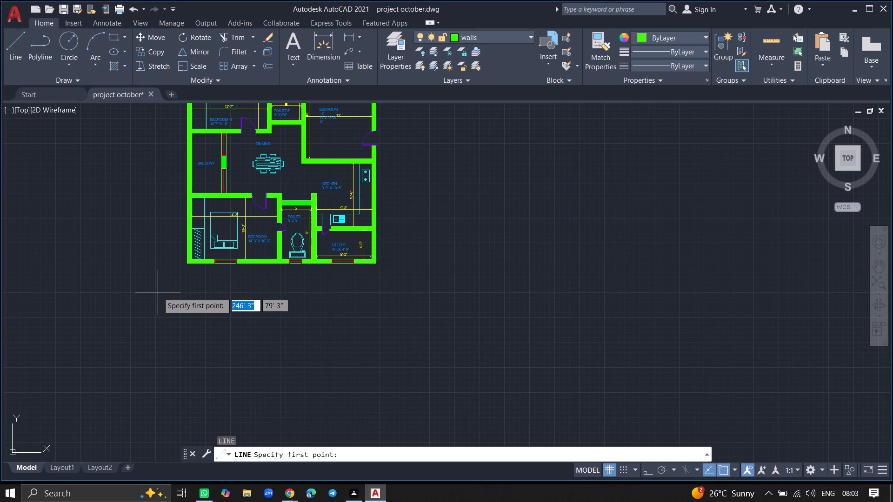
{"action": "scroll", "coordinate": [158, 292], "scroll_direction": "up", "scroll_amount": 3, "text": "ctrl"}
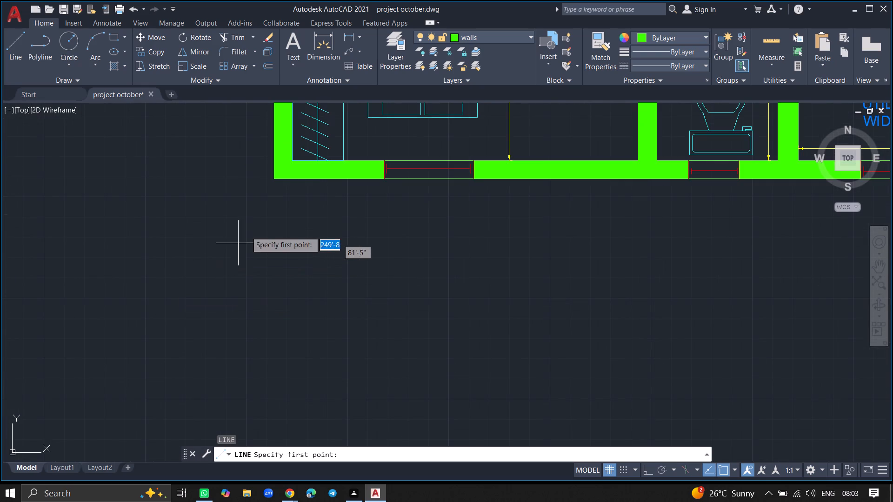
{"action": "left_click", "coordinate": [273, 181]}
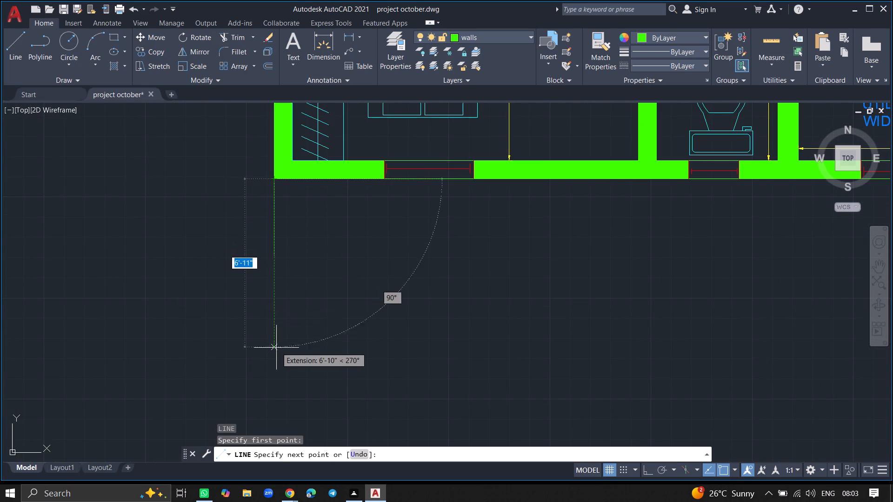
{"action": "key", "text": "1"}
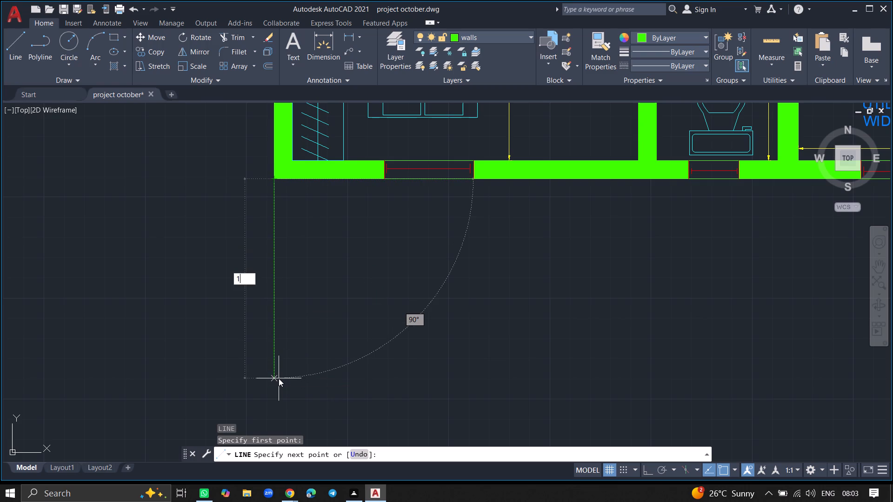
{"action": "type", "text": "0'"}
{"action": "key", "text": "Return"}
{"action": "key", "text": "Return"}
Offset the new 10' line below the bedroom corner by 9" towards the inside of the plan.
{"action": "scroll", "coordinate": [279, 378], "scroll_direction": "down", "scroll_amount": 2, "text": "ctrl"}
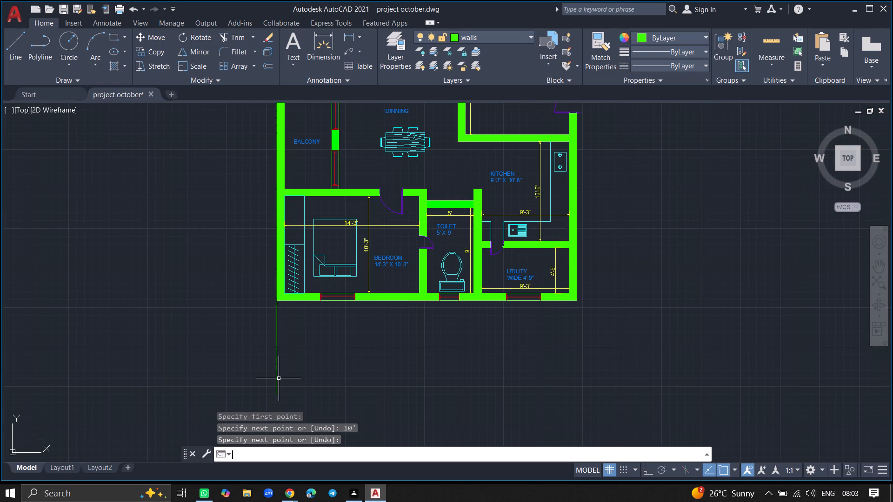
{"action": "key", "text": "o"}
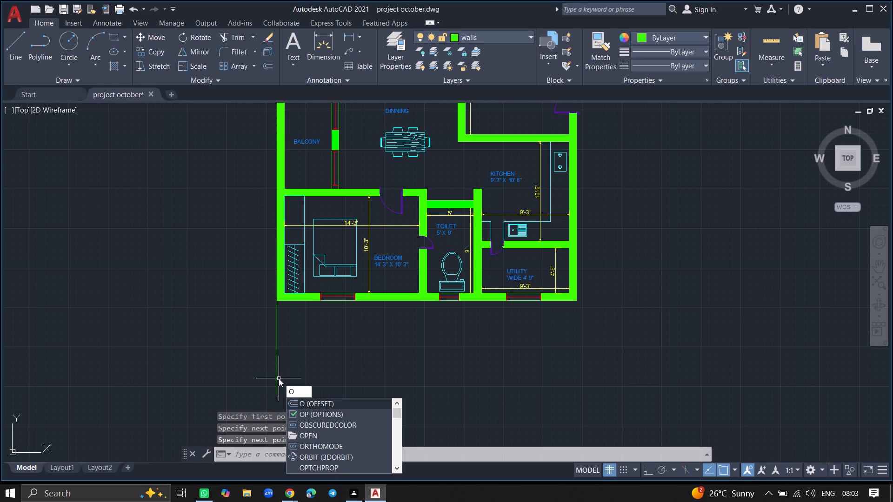
{"action": "type", "text": "FF"}
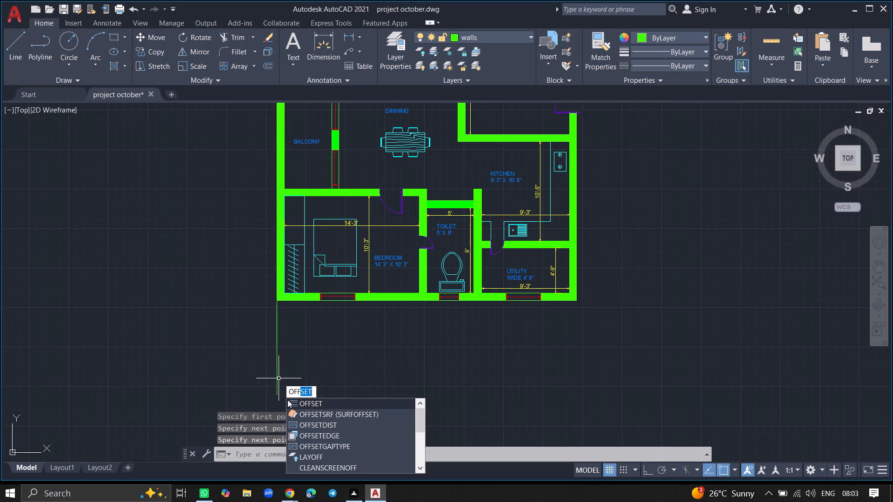
{"action": "left_click", "coordinate": [290, 400]}
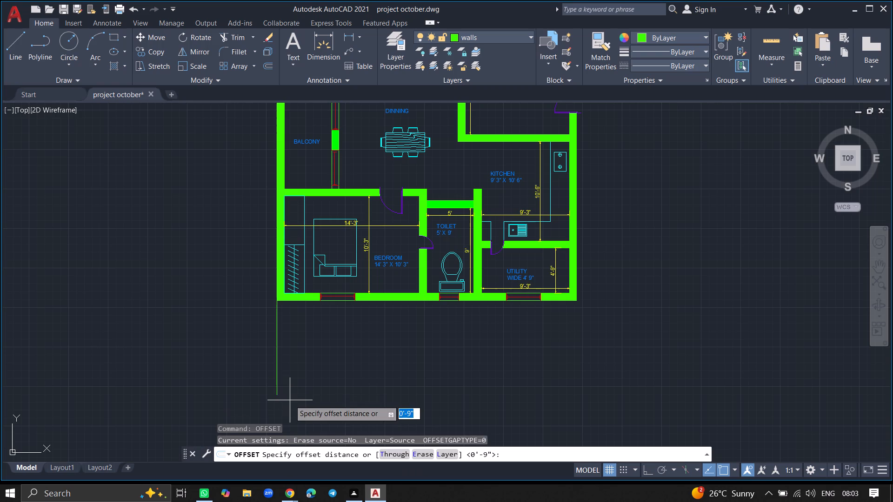
{"action": "key", "text": "9"}
{"action": "key", "text": "shift+quotedbl"}
{"action": "key", "text": "Return"}
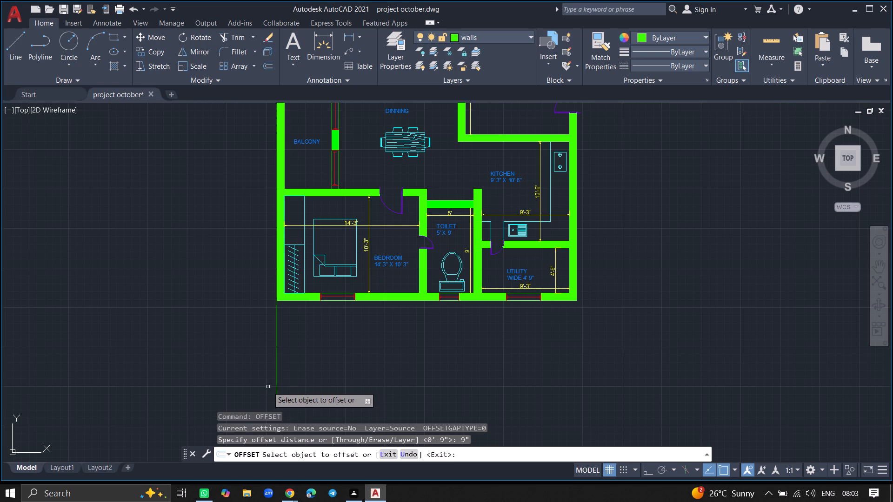
{"action": "left_click", "coordinate": [277, 377]}
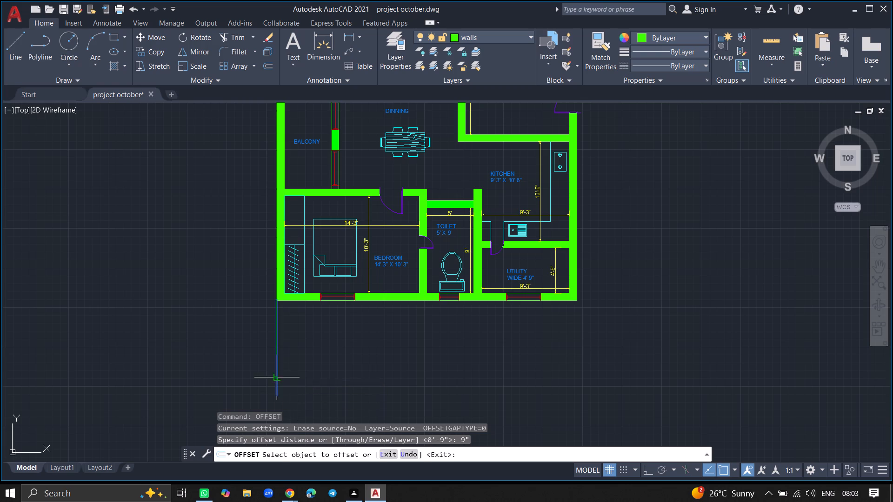
{"action": "left_click", "coordinate": [307, 379]}
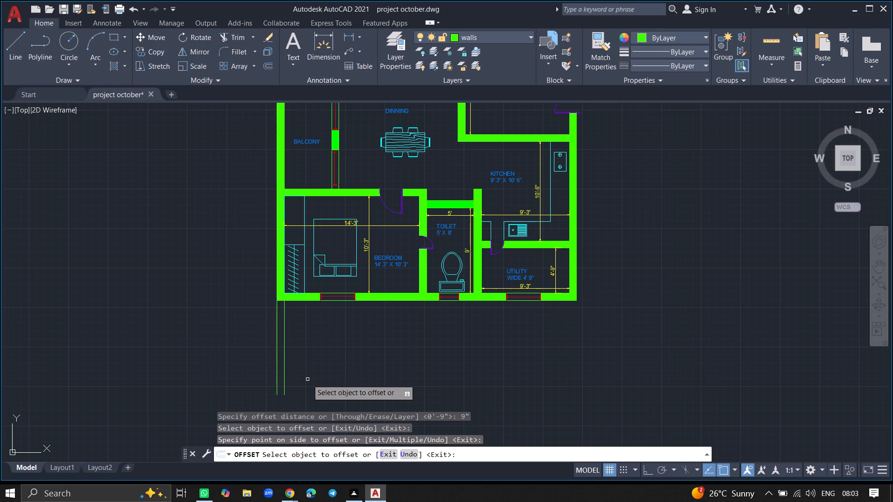
{"action": "key", "text": "Return"}
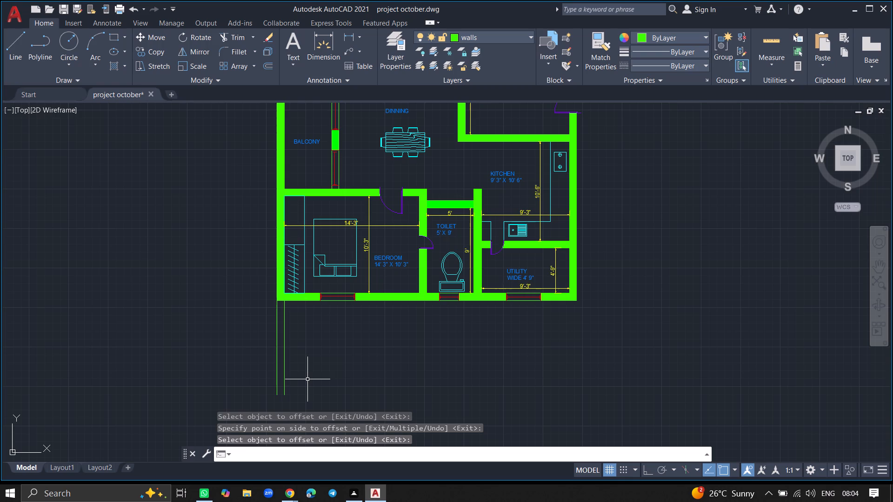
Draw a 10' line straight down from the outer lower-right corner of the house, below the utility room.
{"action": "key", "text": "l"}
{"action": "key", "text": "Return"}
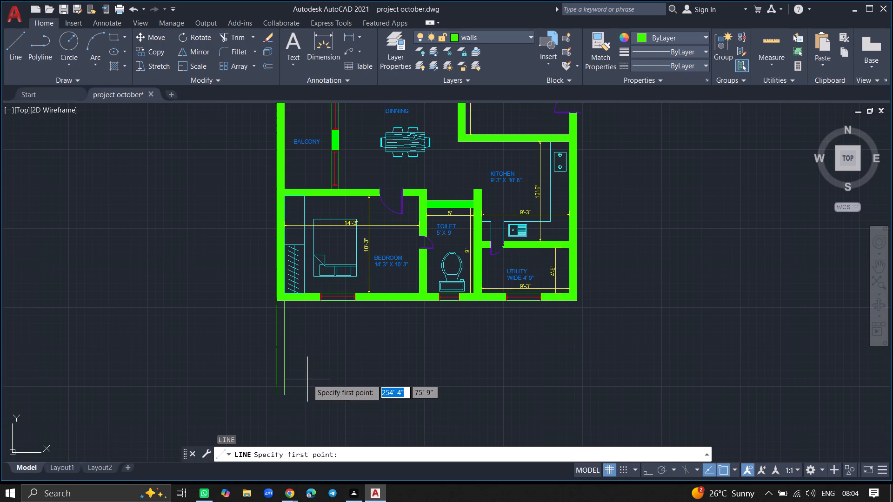
{"action": "left_click", "coordinate": [578, 299]}
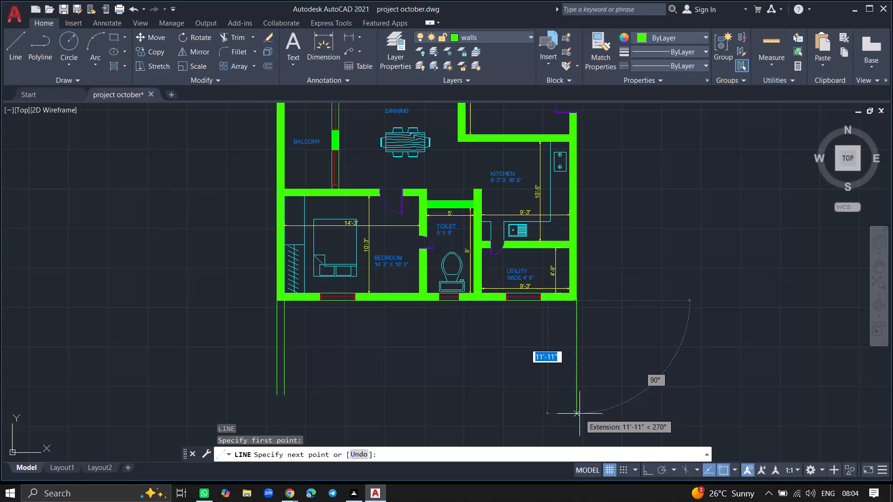
{"action": "type", "text": "10'"}
{"action": "key", "text": "Return"}
{"action": "key", "text": "Return"}
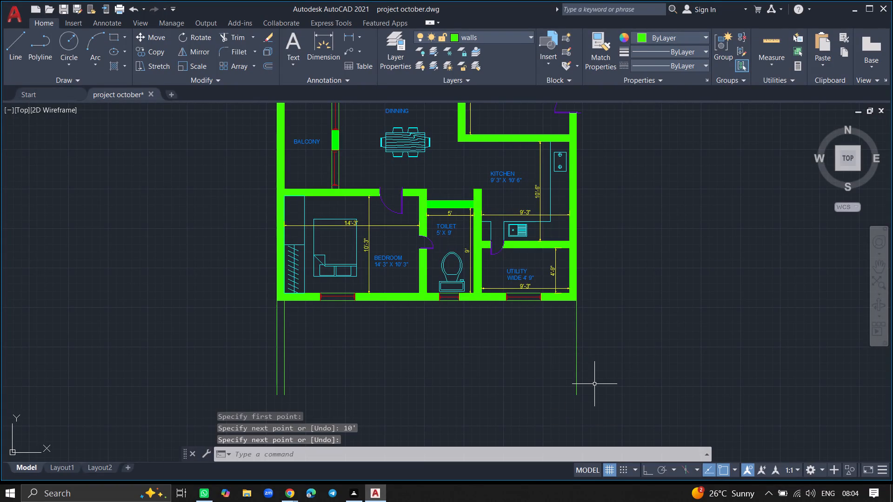
Offset the 10' line below the utility room corner by 9" towards the inside of the plan.
{"action": "key", "text": "o"}
{"action": "type", "text": "FFSET"}
{"action": "key", "text": "Return"}
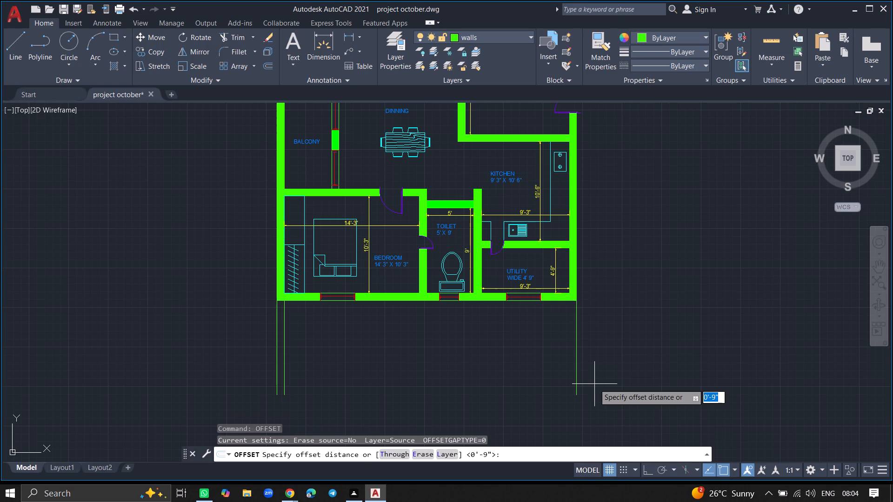
{"action": "key", "text": "Return"}
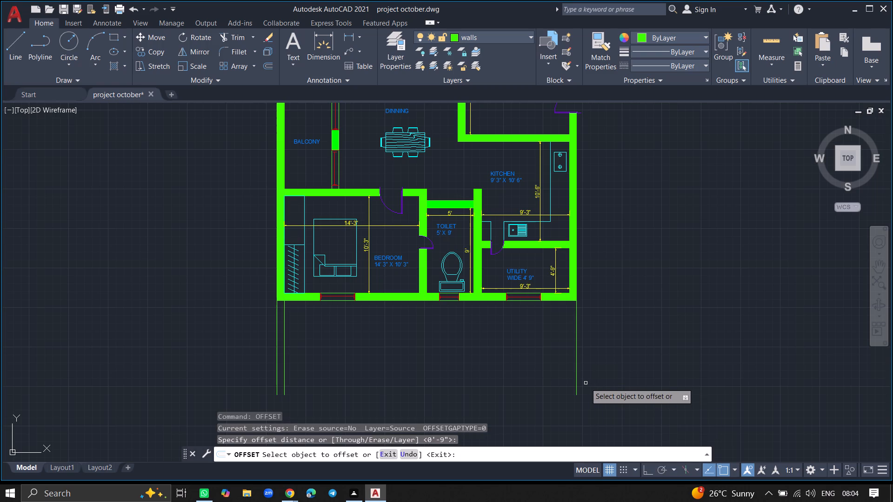
{"action": "left_click_drag", "start_coordinate": [576, 383], "coordinate": [556, 384]}
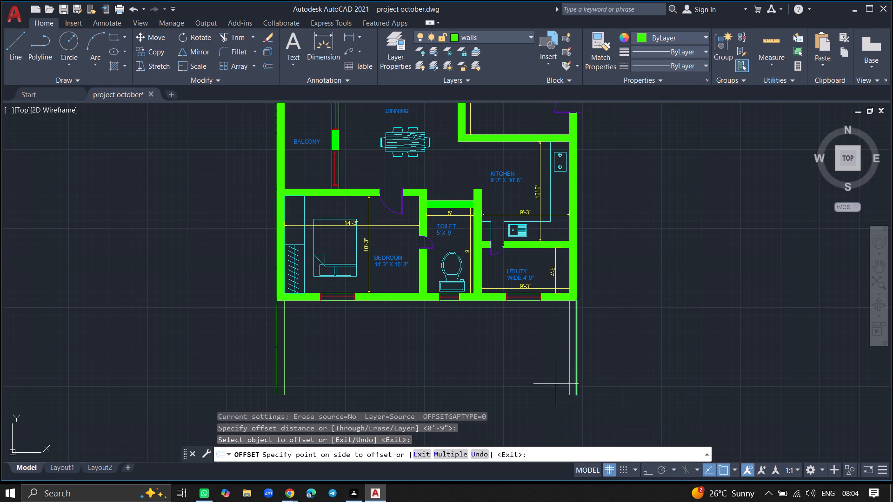
{"action": "left_click", "coordinate": [556, 384]}
{"action": "key", "text": "Return"}
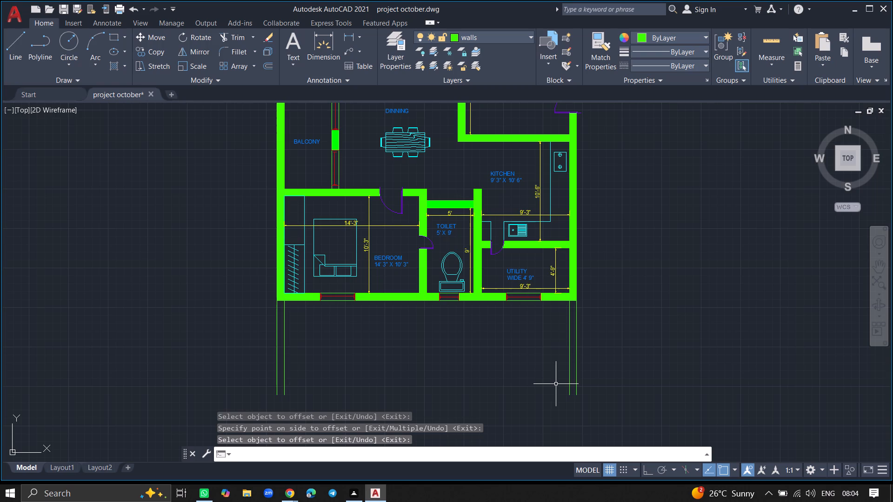
Draw a straight horizontal line joining the lower ends of the two outer 10' wall lines below the house.
{"action": "key", "text": "l"}
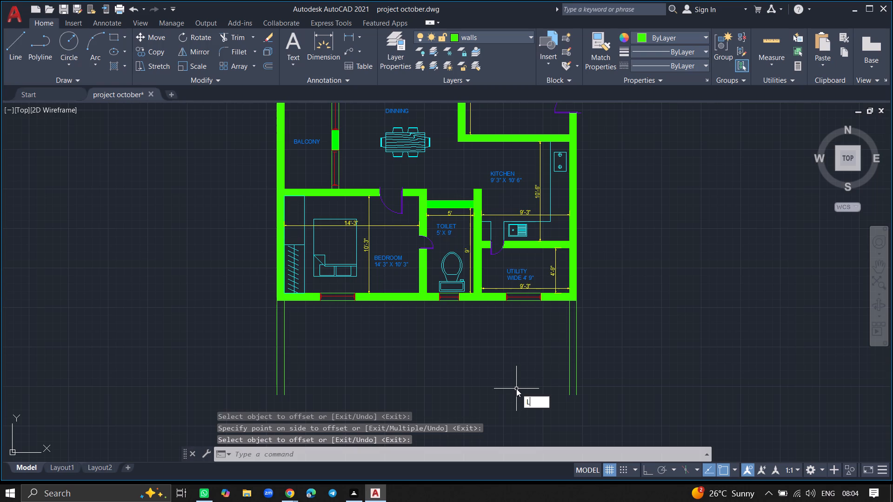
{"action": "key", "text": "Return"}
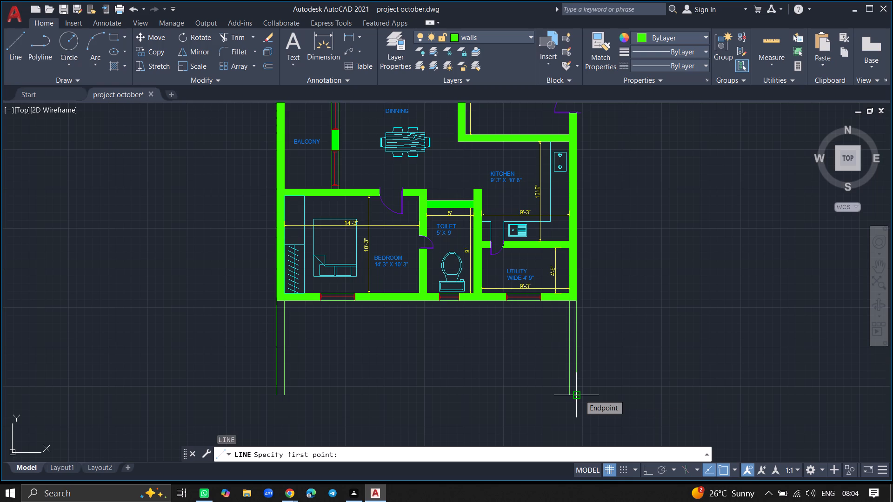
{"action": "left_click", "coordinate": [580, 395]}
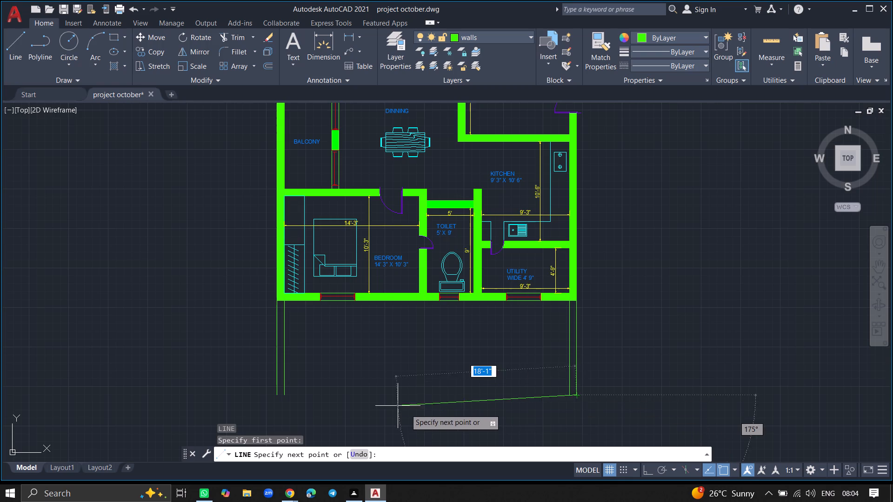
{"action": "key", "text": "F8"}
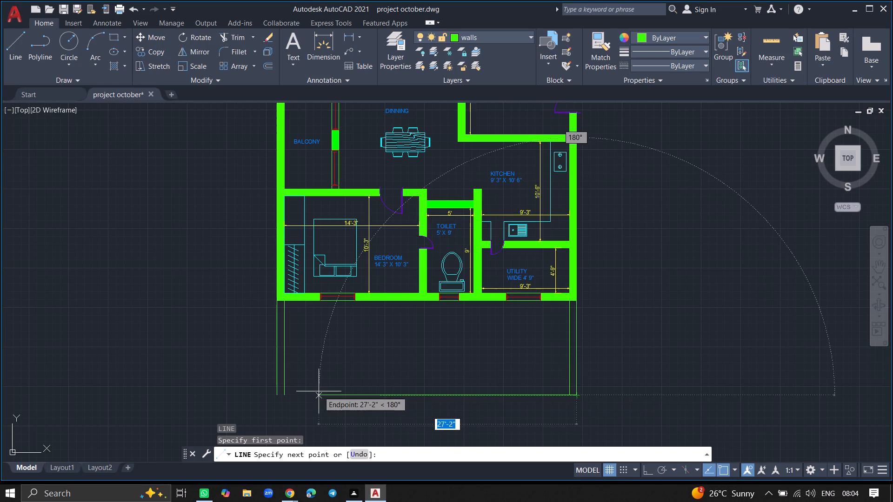
{"action": "left_click", "coordinate": [275, 394]}
{"action": "key", "text": "Return"}
Offset the new horizontal line by 9" downwards, away from the house.
{"action": "scroll", "coordinate": [275, 394], "scroll_direction": "up", "scroll_amount": 3, "text": "ctrl"}
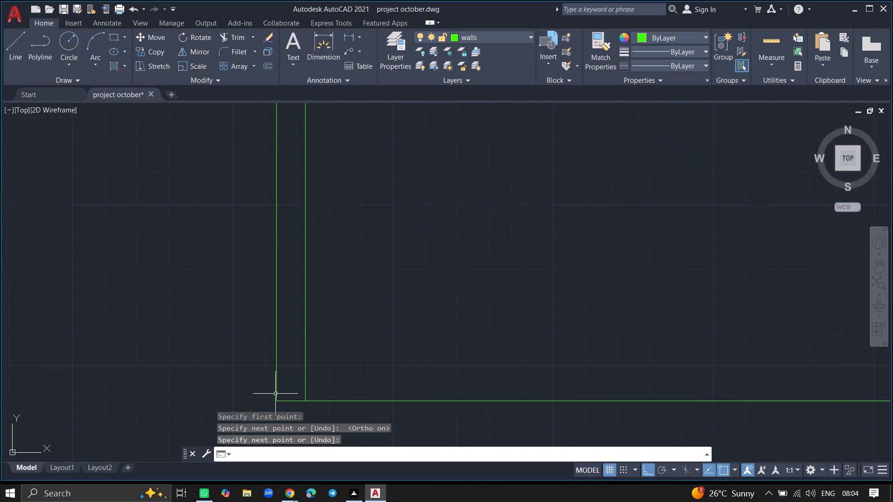
{"action": "scroll", "coordinate": [347, 383], "scroll_direction": "down", "scroll_amount": 3, "text": "ctrl"}
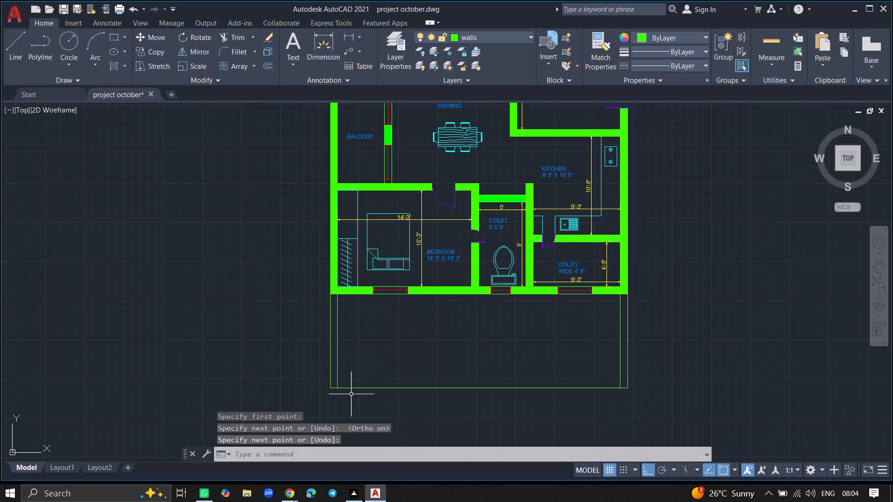
{"action": "scroll", "coordinate": [353, 406], "scroll_direction": "up", "scroll_amount": 2, "text": "ctrl"}
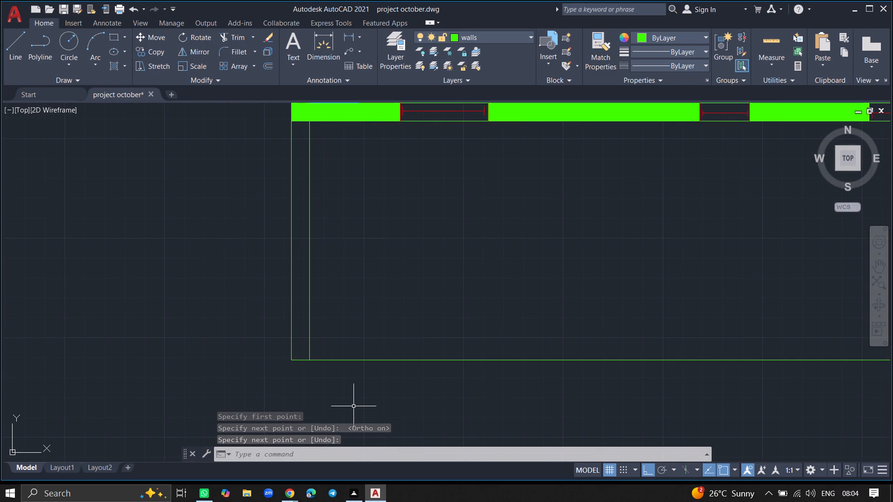
{"action": "type", "text": "OFF"}
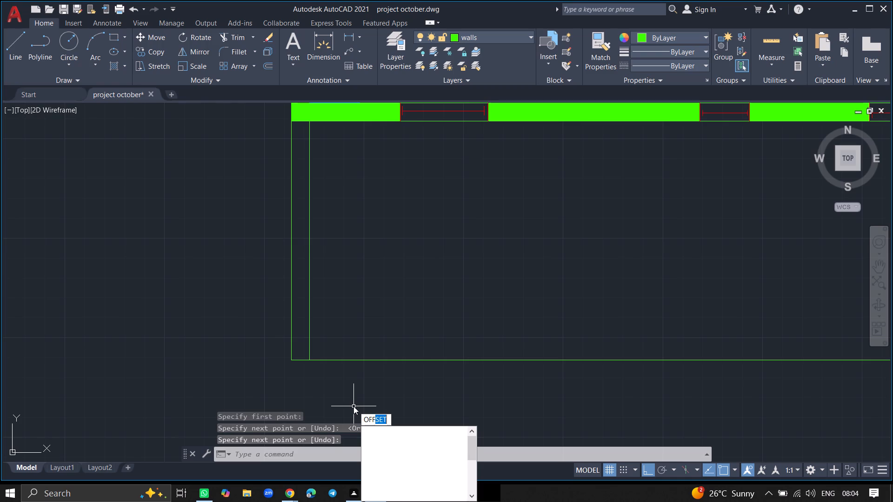
{"action": "left_click", "coordinate": [373, 429]}
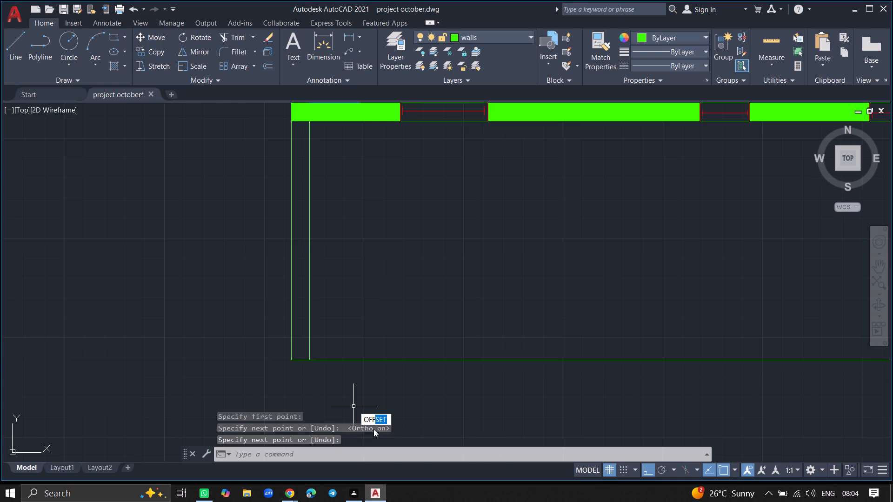
{"action": "key", "text": "Return"}
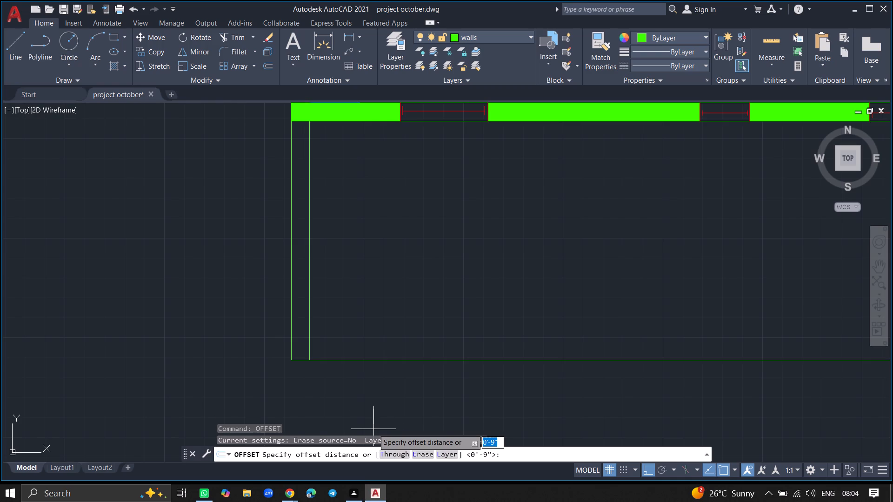
{"action": "left_click_drag", "start_coordinate": [367, 359], "coordinate": [369, 371]}
{"action": "left_click", "coordinate": [369, 371]}
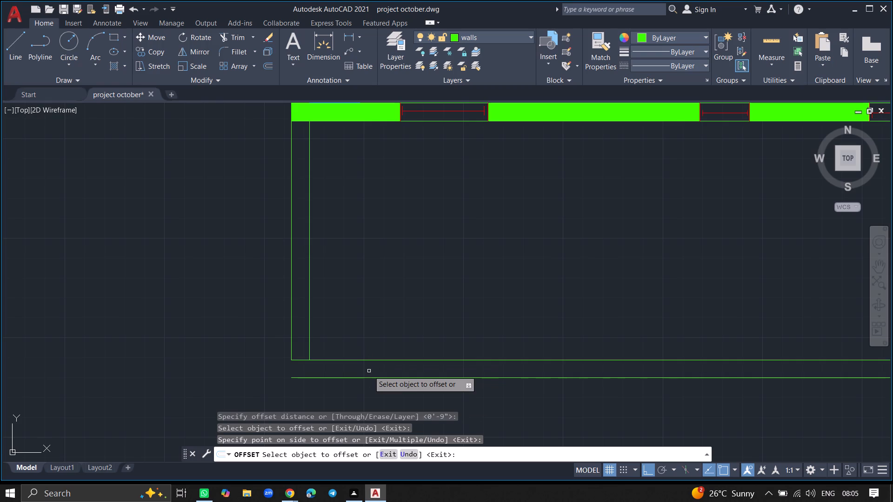
{"action": "key", "text": "Return"}
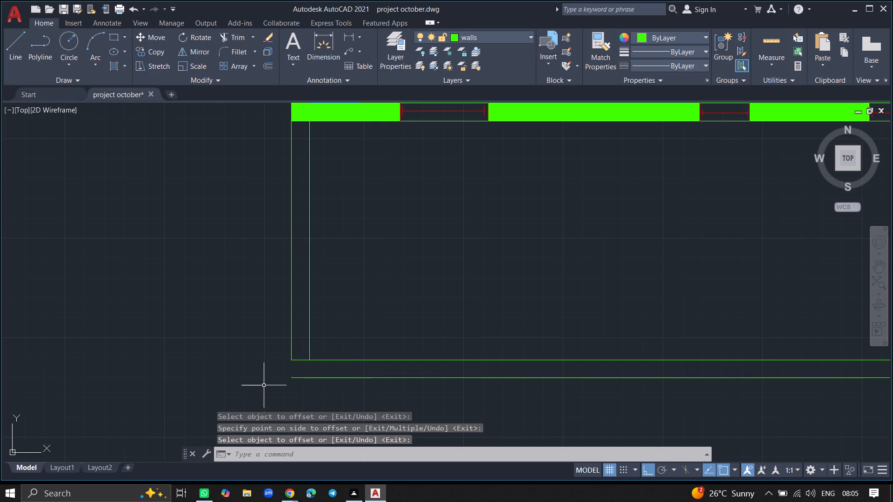
Extend all four vertical wall lines below the house down to the lower offset line.
{"action": "type", "text": "EX"}
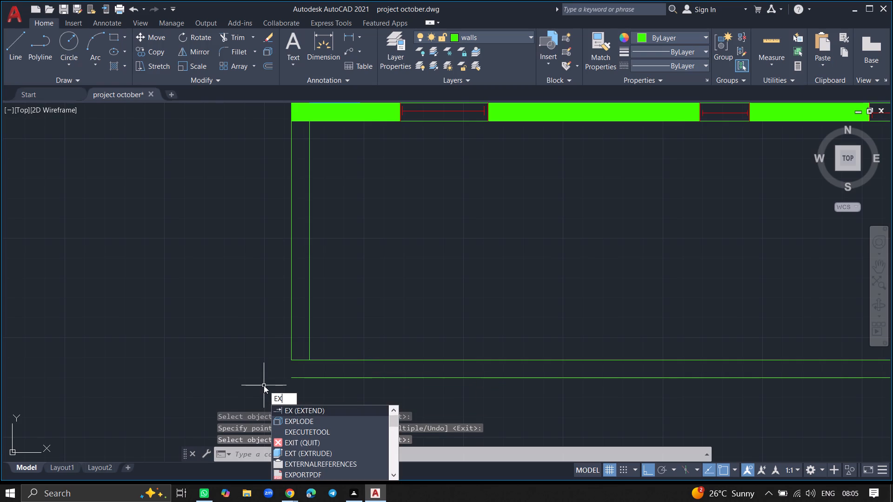
{"action": "key", "text": "Return"}
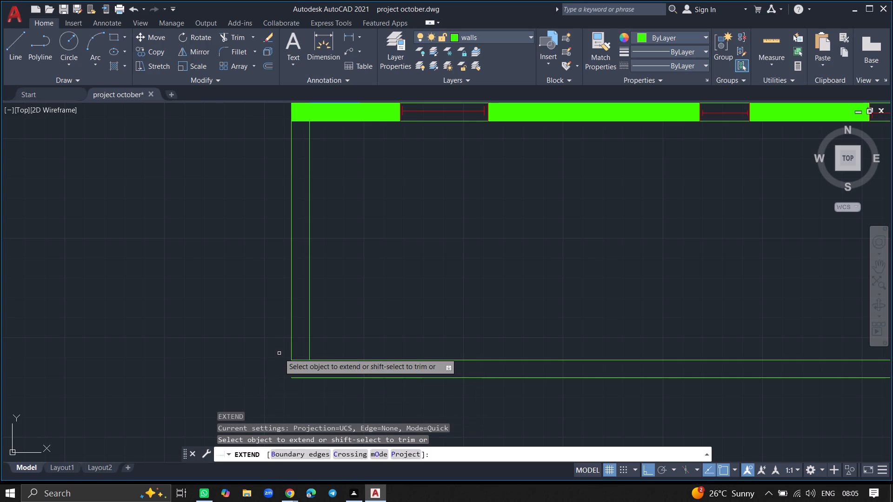
{"action": "left_click", "coordinate": [292, 346]}
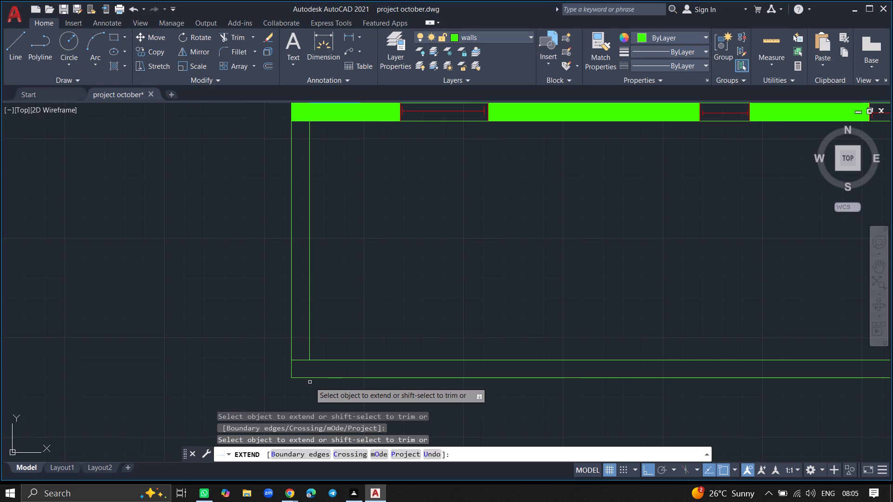
{"action": "left_click", "coordinate": [310, 354]}
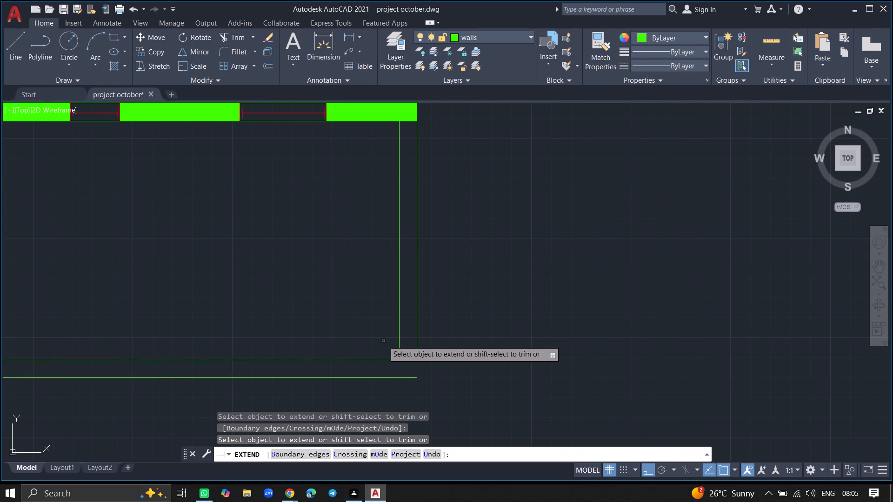
{"action": "left_click", "coordinate": [399, 343]}
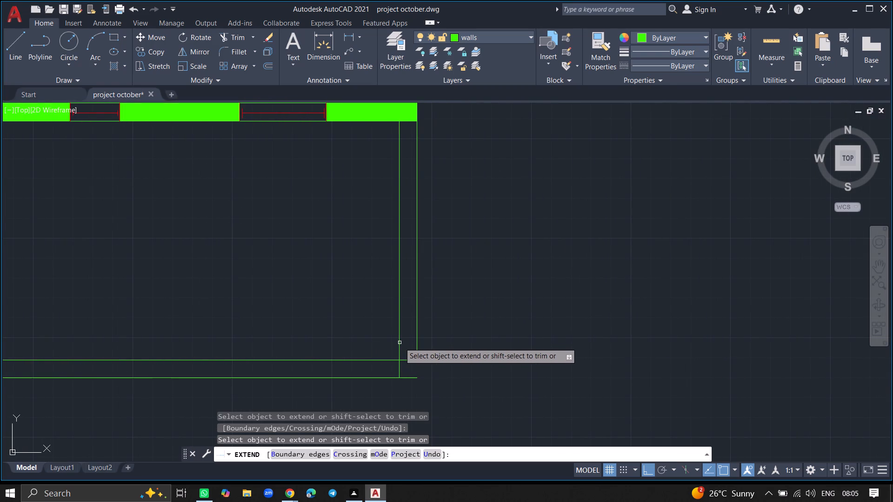
{"action": "left_click", "coordinate": [418, 343]}
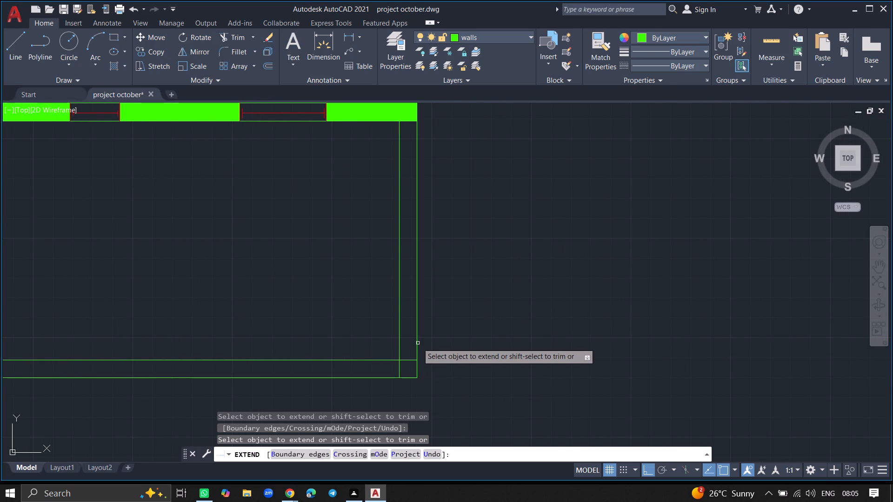
{"action": "scroll", "coordinate": [461, 357], "scroll_direction": "down", "scroll_amount": 3, "text": "ctrl"}
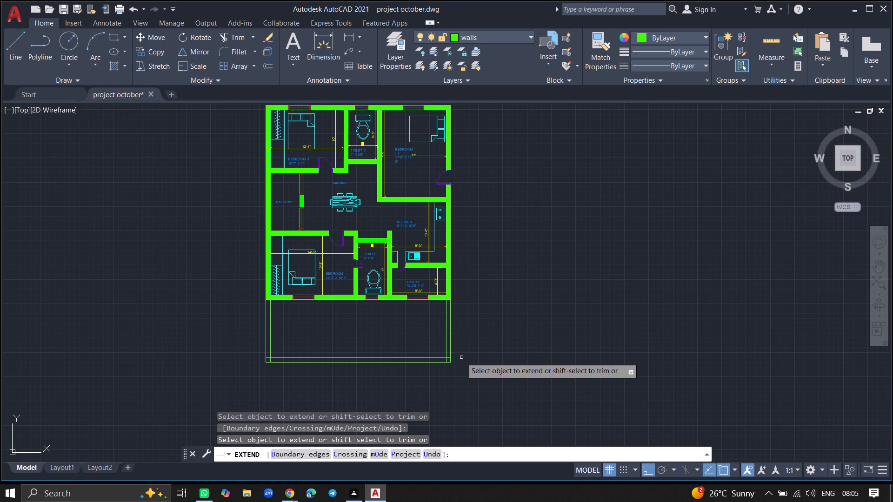
{"action": "key", "text": "Return"}
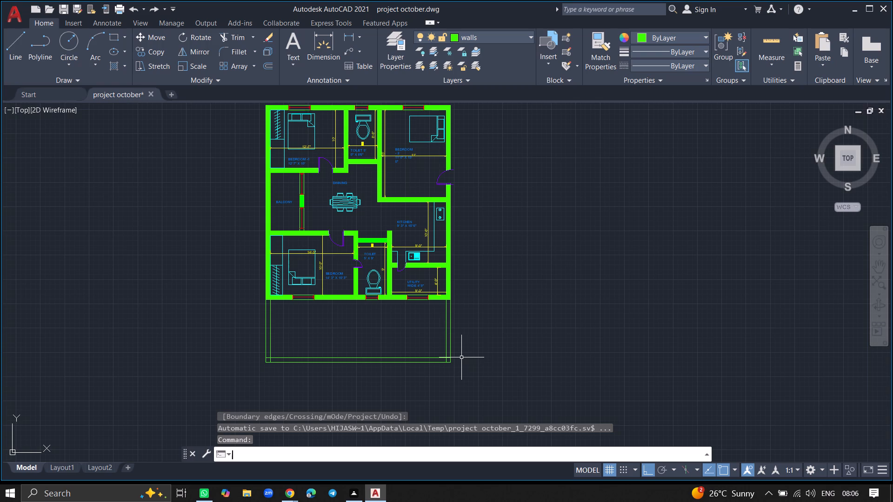
Fill the two side walls, their lower corners and the bottom wall of the extension with a solid green hatch.
{"action": "key", "text": "h"}
{"action": "key", "text": "Return"}
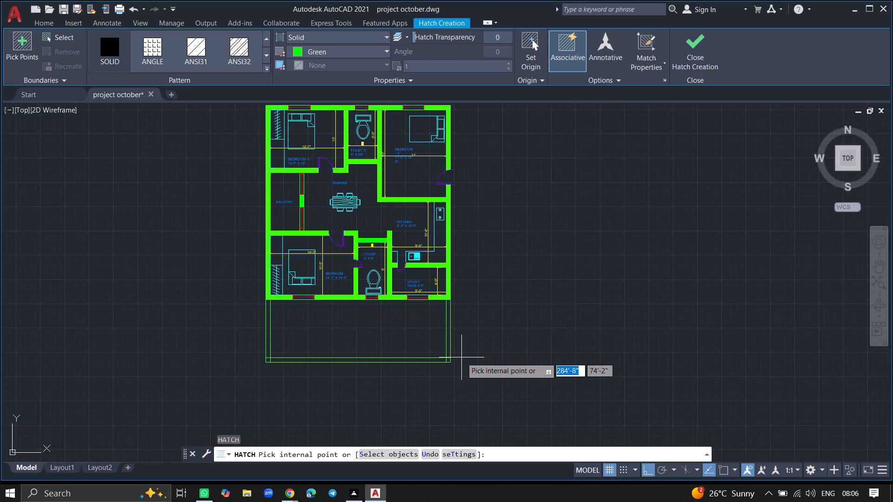
{"action": "left_click", "coordinate": [450, 319]}
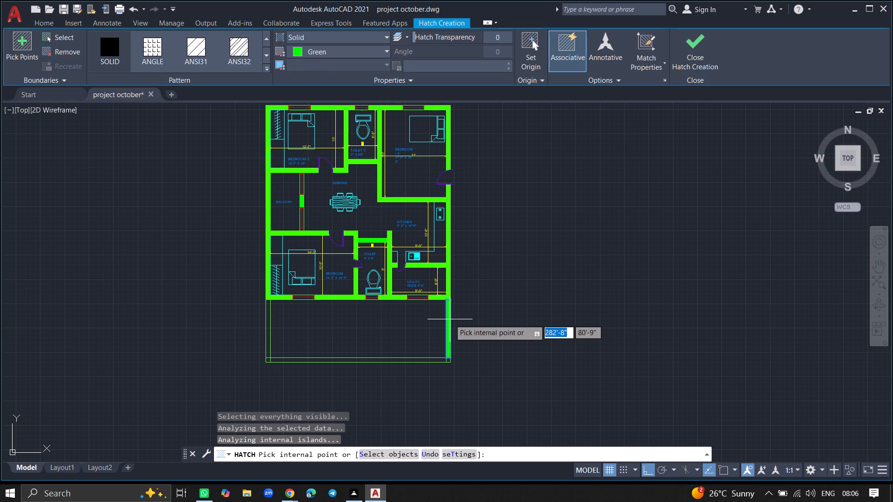
{"action": "left_click", "coordinate": [447, 360]}
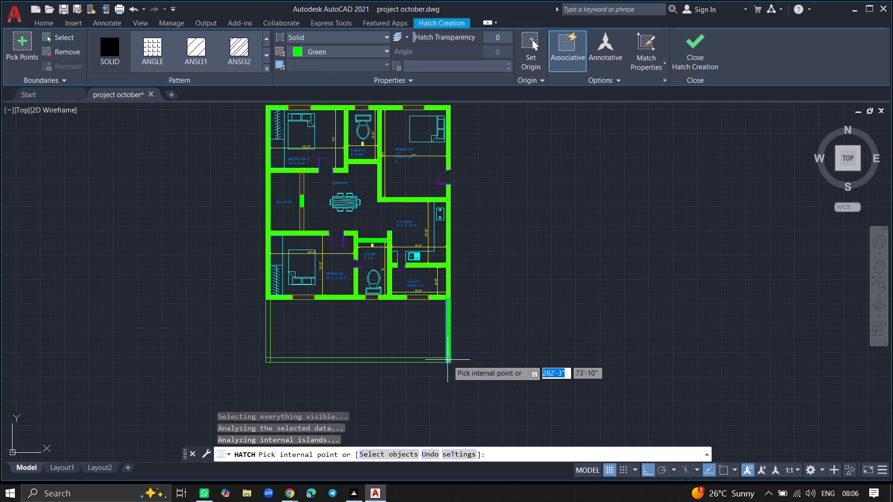
{"action": "left_click", "coordinate": [443, 363]}
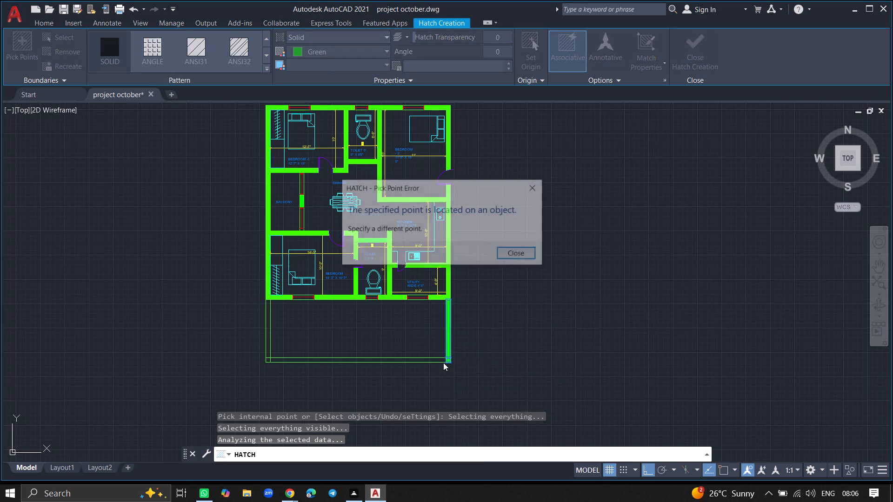
{"action": "left_click", "coordinate": [507, 252]}
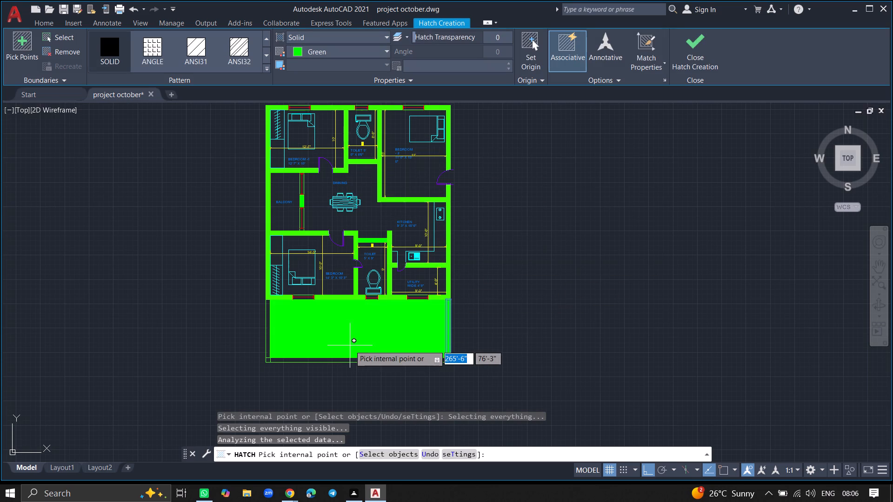
{"action": "scroll", "coordinate": [268, 338], "scroll_direction": "up", "scroll_amount": 4, "text": "ctrl"}
{"action": "left_click", "coordinate": [268, 338]}
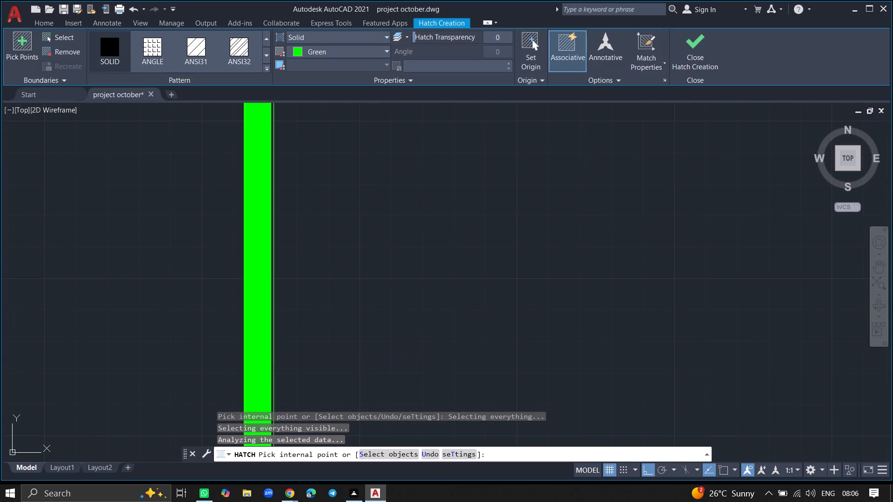
{"action": "scroll", "coordinate": [307, 329], "scroll_direction": "down", "scroll_amount": 2, "text": "ctrl"}
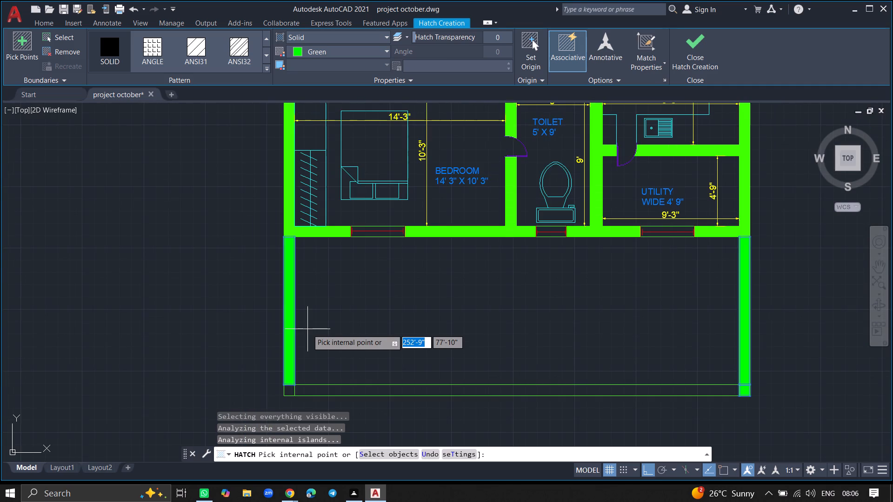
{"action": "left_click", "coordinate": [288, 390]}
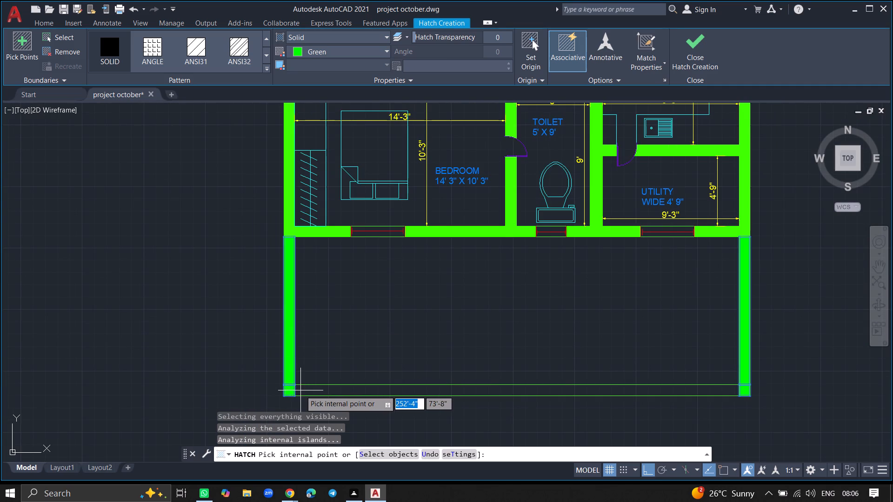
{"action": "left_click", "coordinate": [300, 390]}
{"action": "key", "text": "Return"}
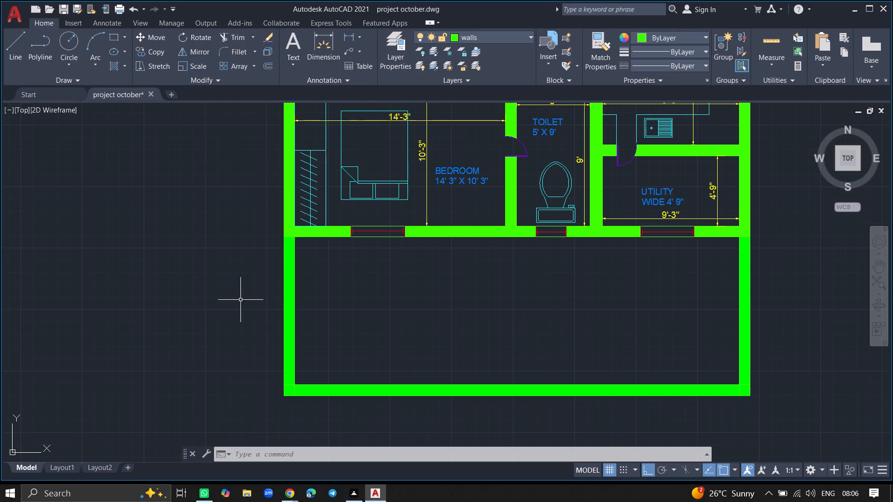
Hatch the enclosed area between the new walls below the house with the ANGLE pattern in green.
{"action": "left_click", "coordinate": [113, 64]}
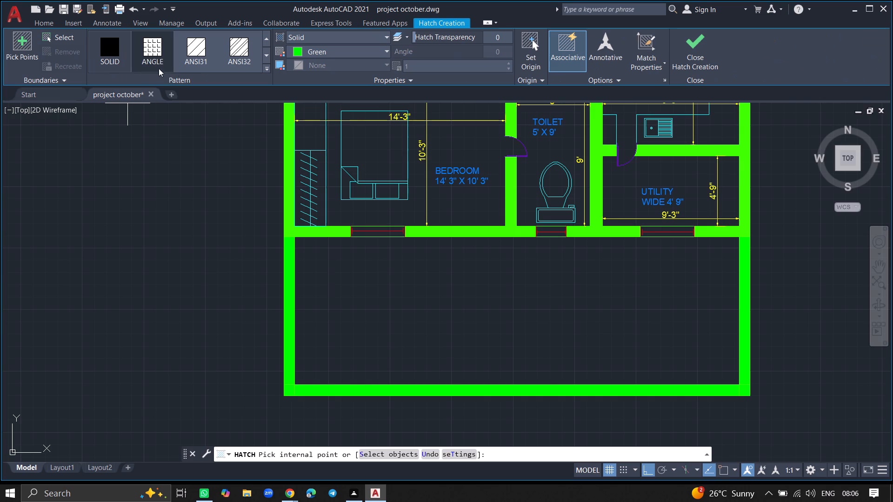
{"action": "left_click", "coordinate": [158, 53]}
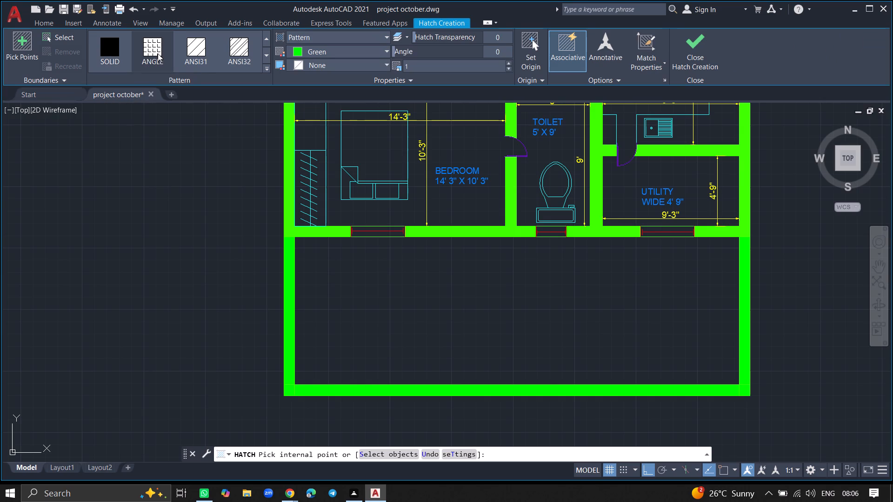
{"action": "left_click", "coordinate": [383, 317]}
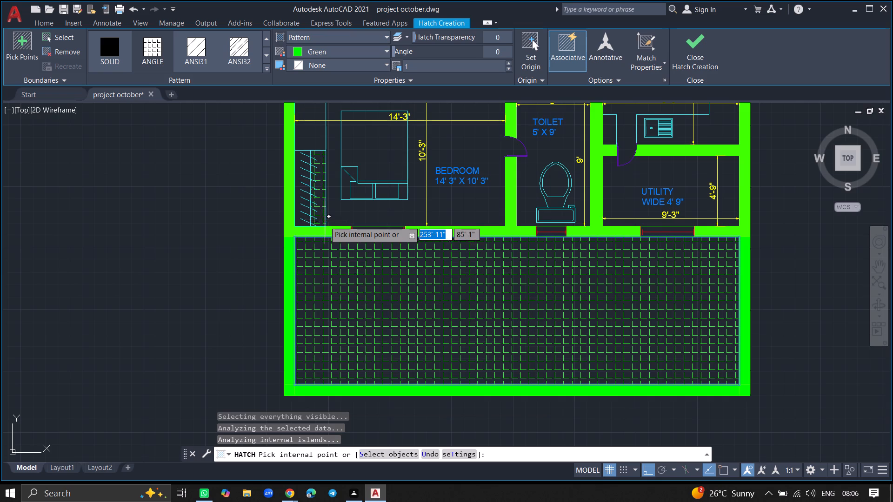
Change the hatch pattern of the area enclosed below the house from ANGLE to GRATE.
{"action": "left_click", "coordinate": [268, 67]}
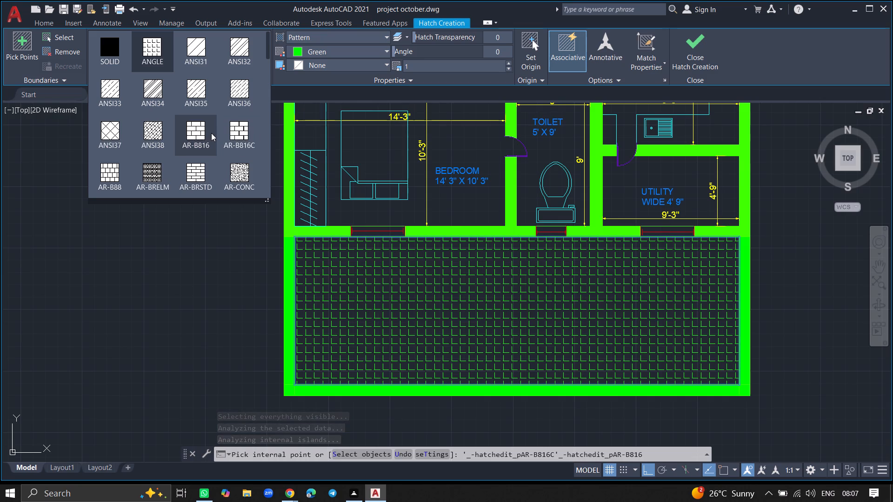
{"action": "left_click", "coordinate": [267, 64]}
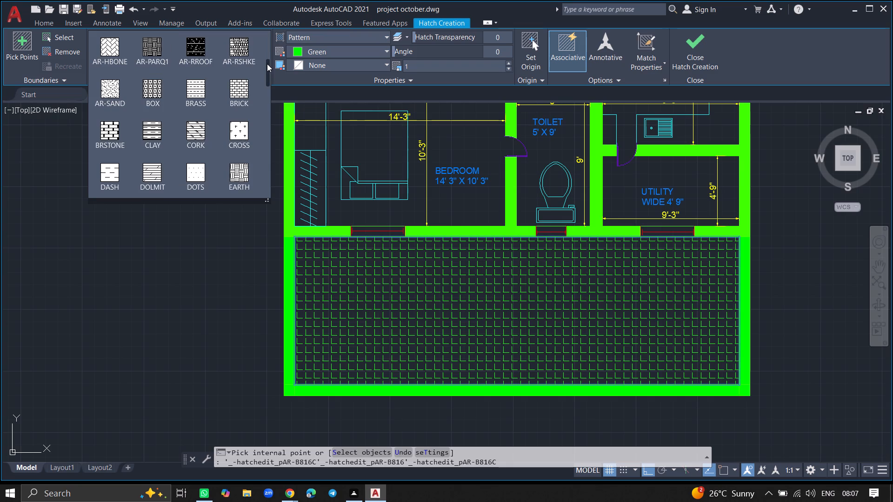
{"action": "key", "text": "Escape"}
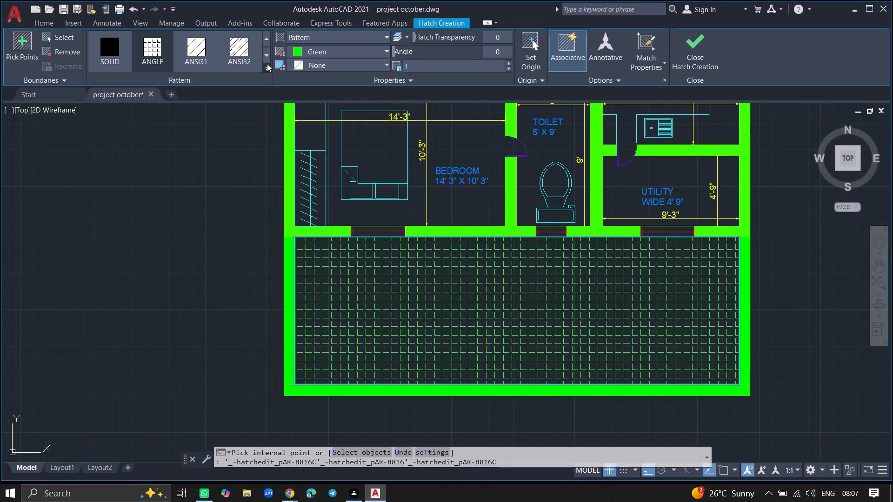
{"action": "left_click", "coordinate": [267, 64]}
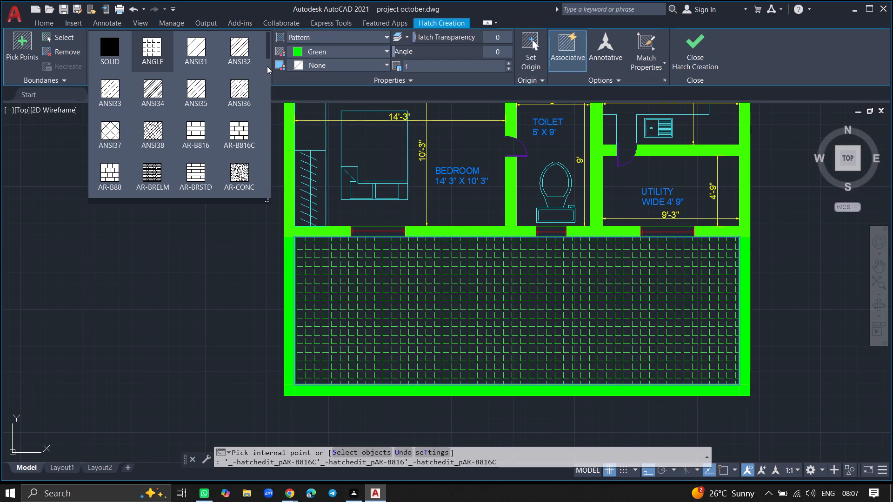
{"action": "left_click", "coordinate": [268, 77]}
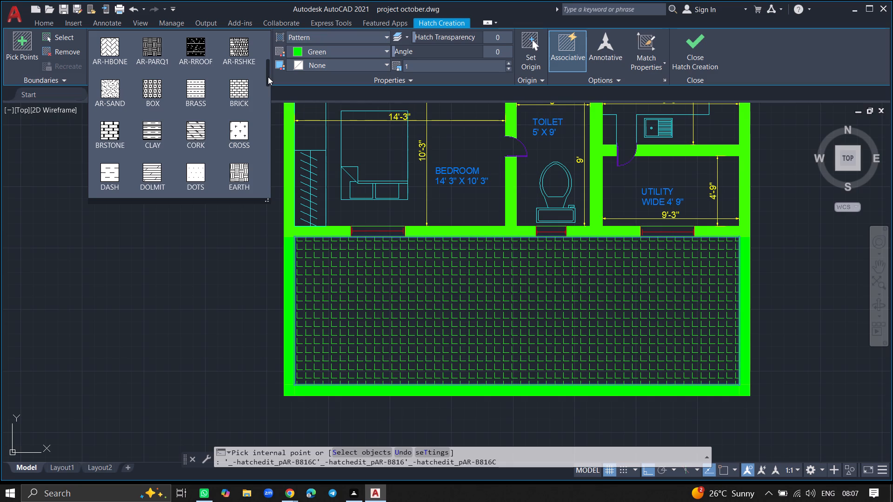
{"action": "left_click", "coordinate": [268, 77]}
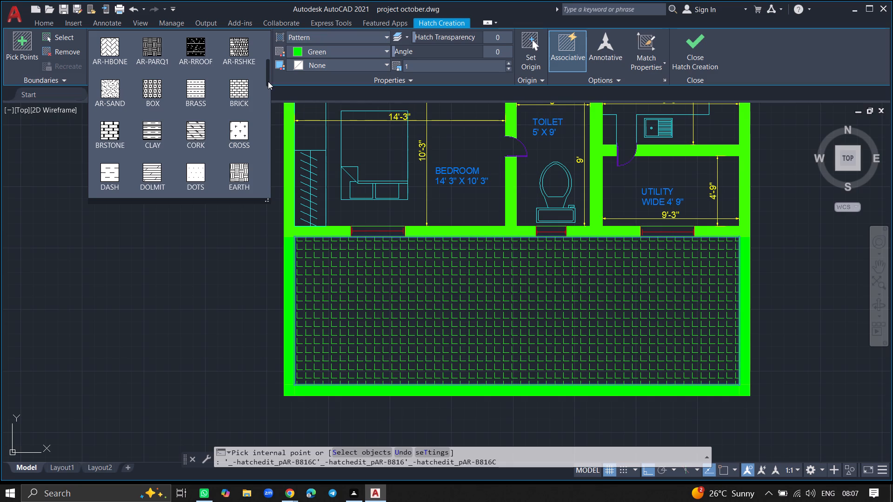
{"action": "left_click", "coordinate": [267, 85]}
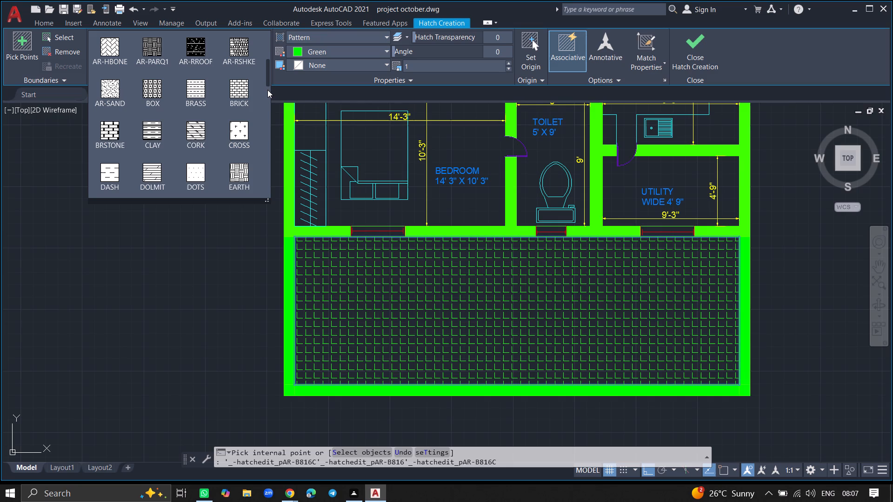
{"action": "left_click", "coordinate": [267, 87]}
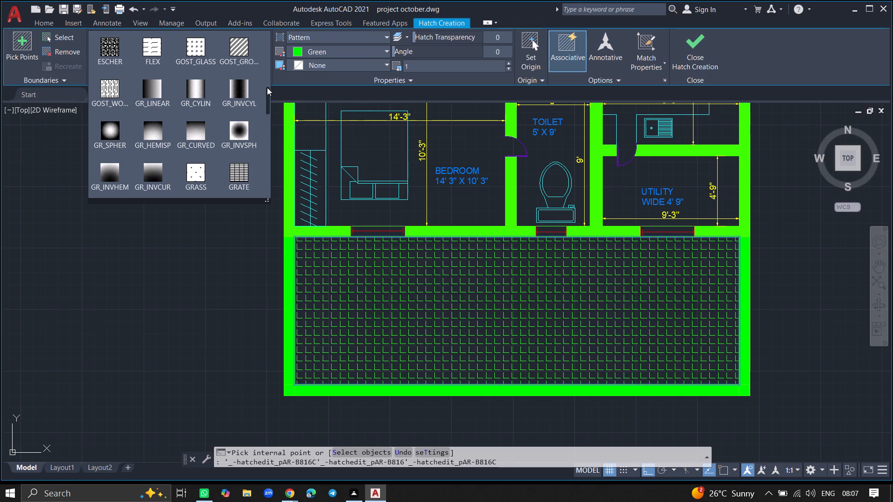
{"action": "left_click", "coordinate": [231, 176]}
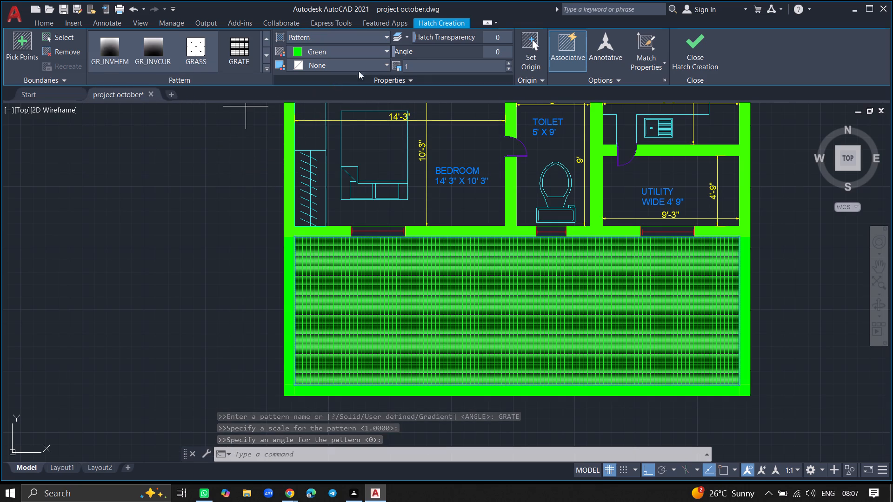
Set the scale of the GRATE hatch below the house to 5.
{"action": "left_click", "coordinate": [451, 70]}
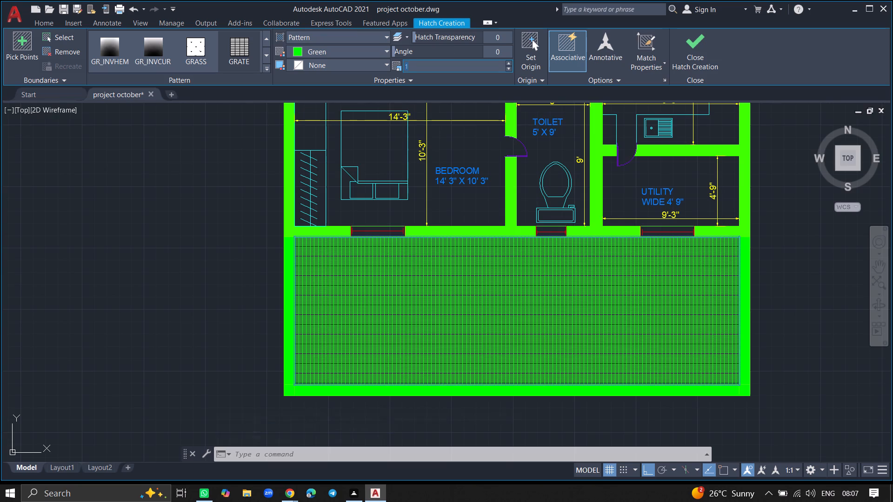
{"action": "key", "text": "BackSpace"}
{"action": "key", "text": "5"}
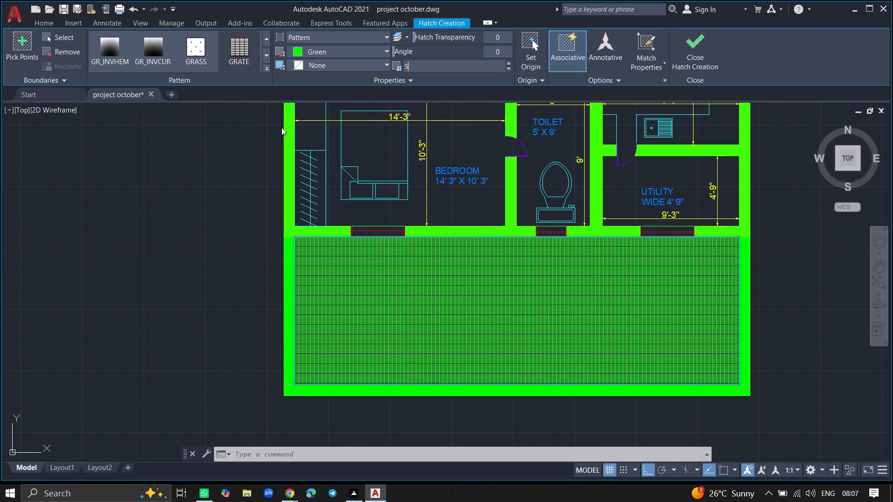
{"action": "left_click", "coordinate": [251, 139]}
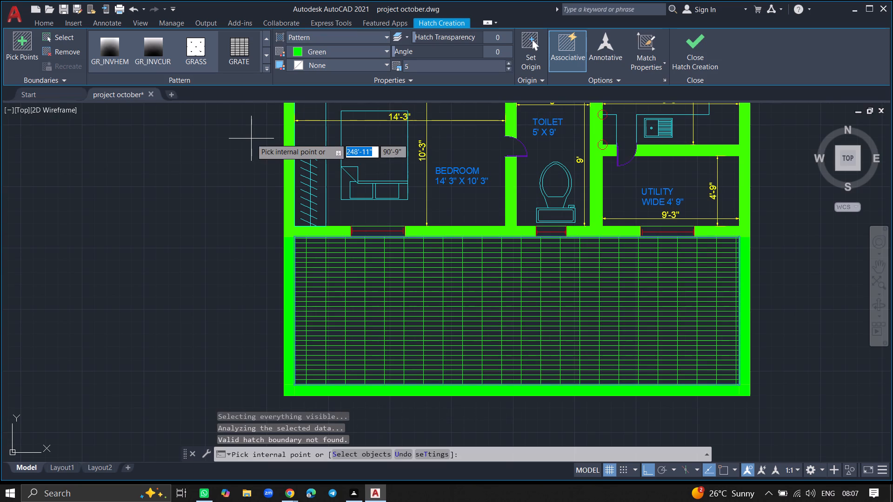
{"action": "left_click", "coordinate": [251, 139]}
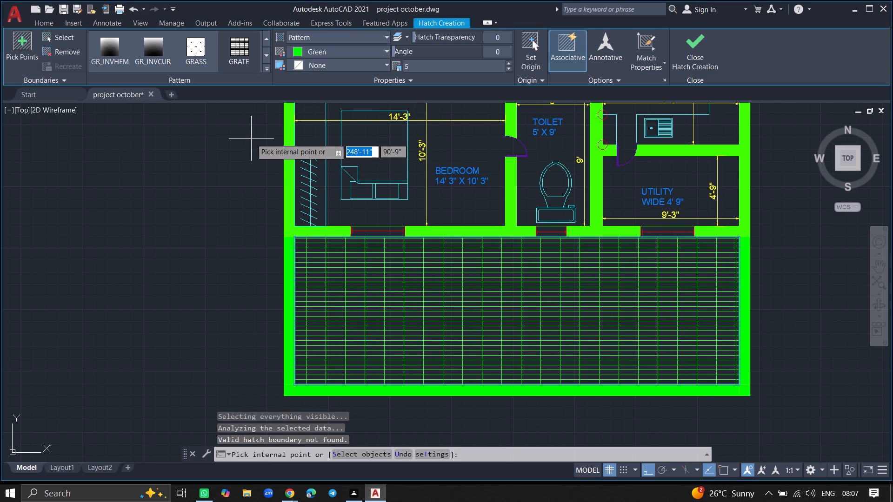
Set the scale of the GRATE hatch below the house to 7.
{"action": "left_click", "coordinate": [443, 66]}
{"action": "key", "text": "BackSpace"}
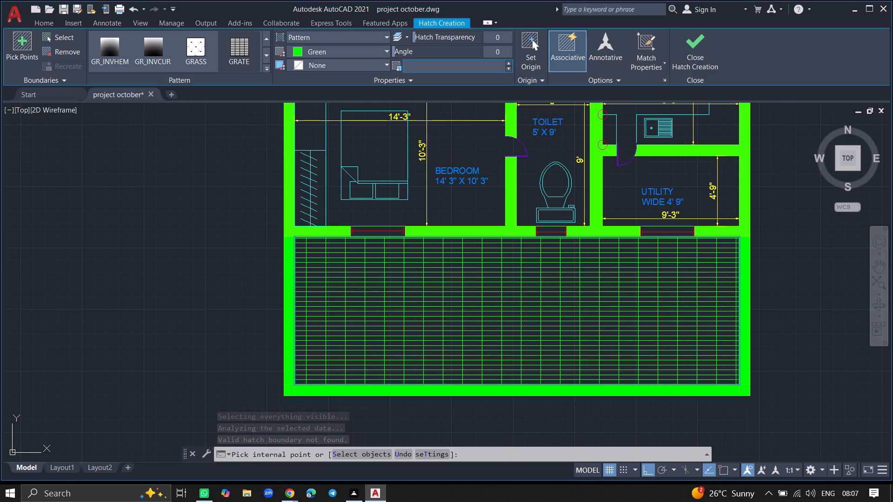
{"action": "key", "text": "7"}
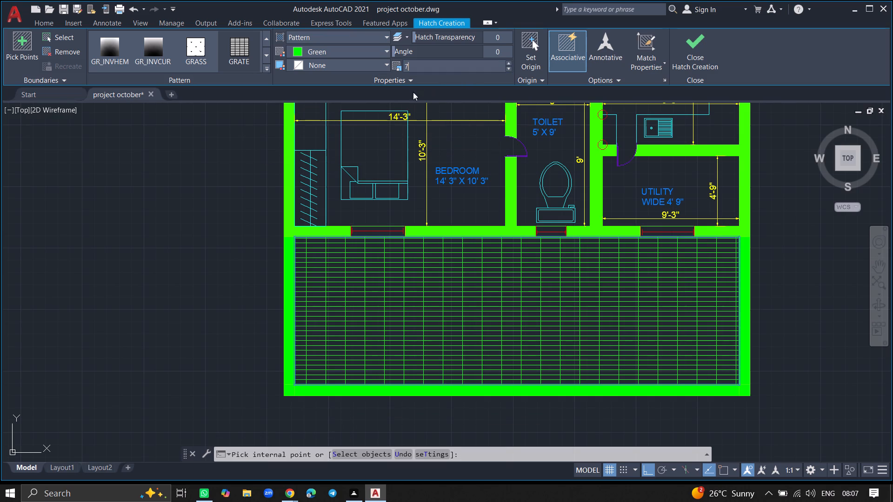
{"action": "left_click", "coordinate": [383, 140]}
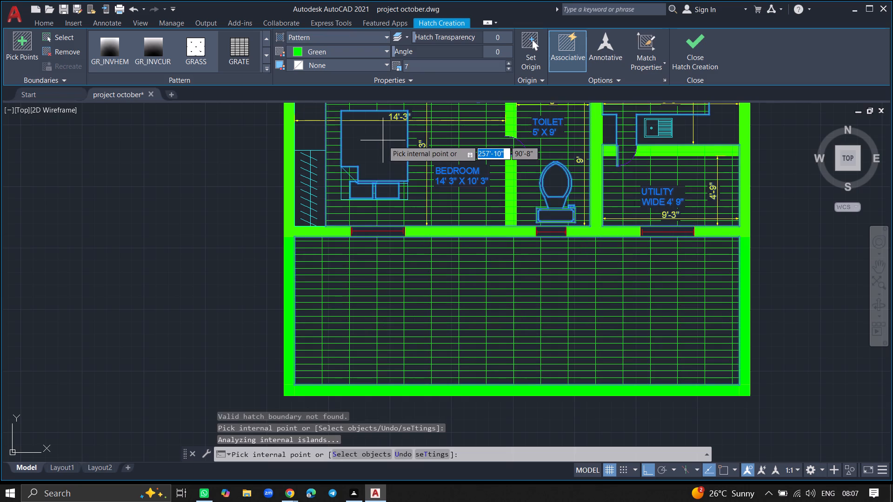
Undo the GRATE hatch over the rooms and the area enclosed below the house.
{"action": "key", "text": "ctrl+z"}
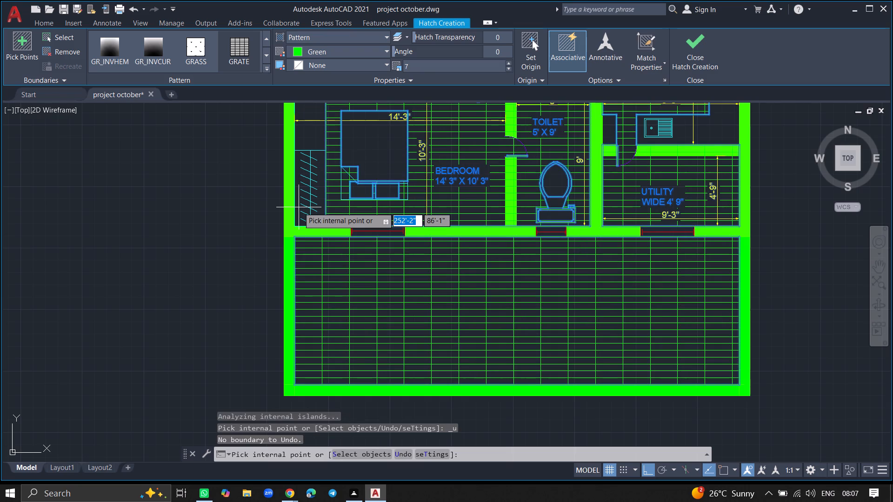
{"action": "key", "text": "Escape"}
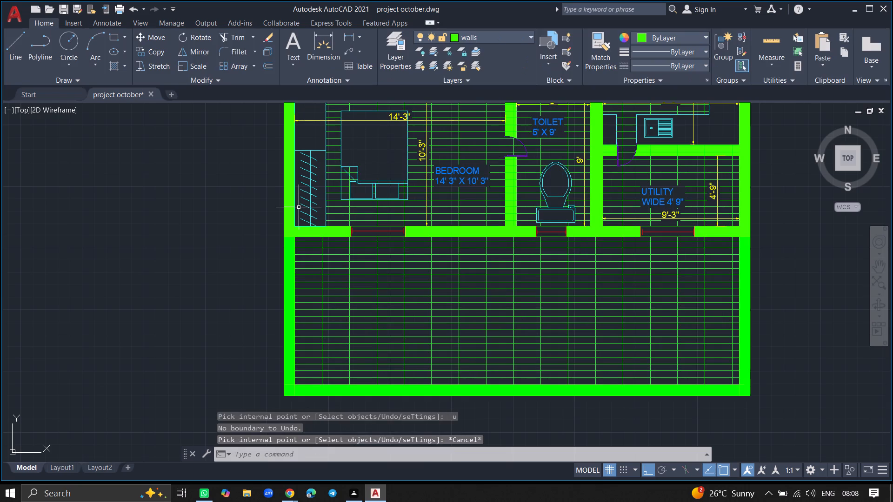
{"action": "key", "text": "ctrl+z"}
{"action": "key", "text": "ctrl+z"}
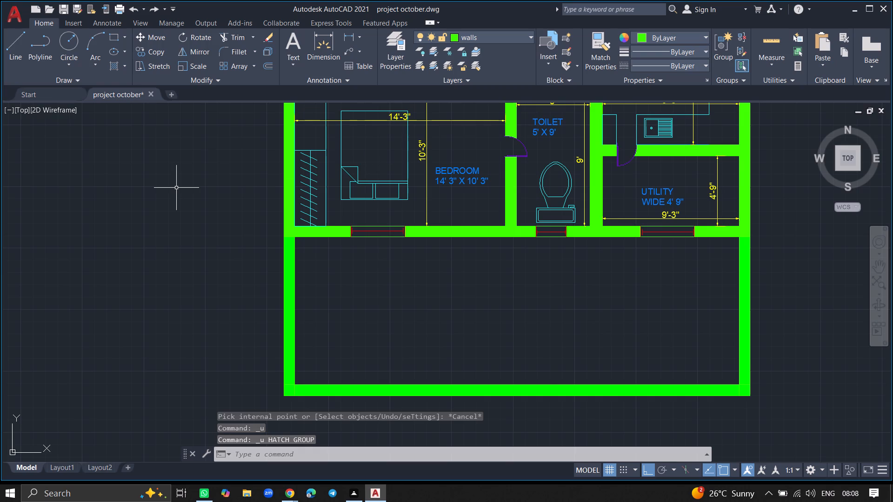
Hatch the empty area enclosed by the extension walls below the house with the GRATE pattern in green.
{"action": "key", "text": "h"}
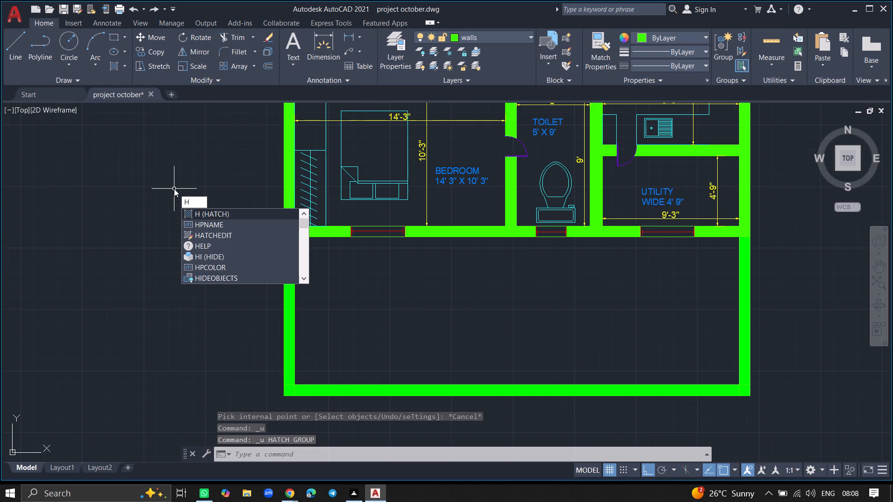
{"action": "left_click", "coordinate": [191, 211]}
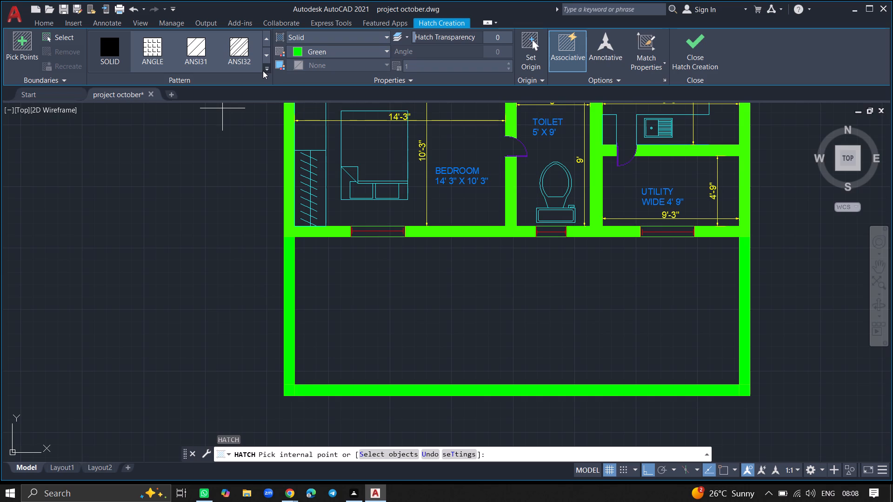
{"action": "left_click", "coordinate": [265, 71]}
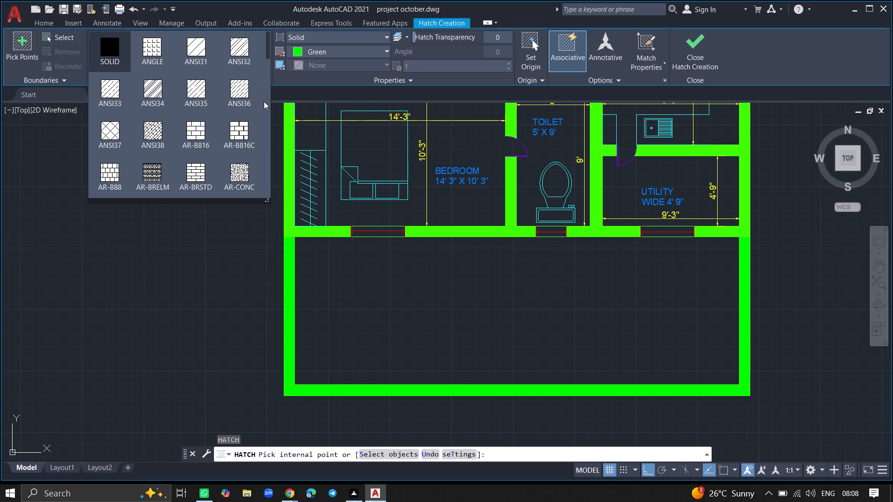
{"action": "left_click", "coordinate": [267, 65]}
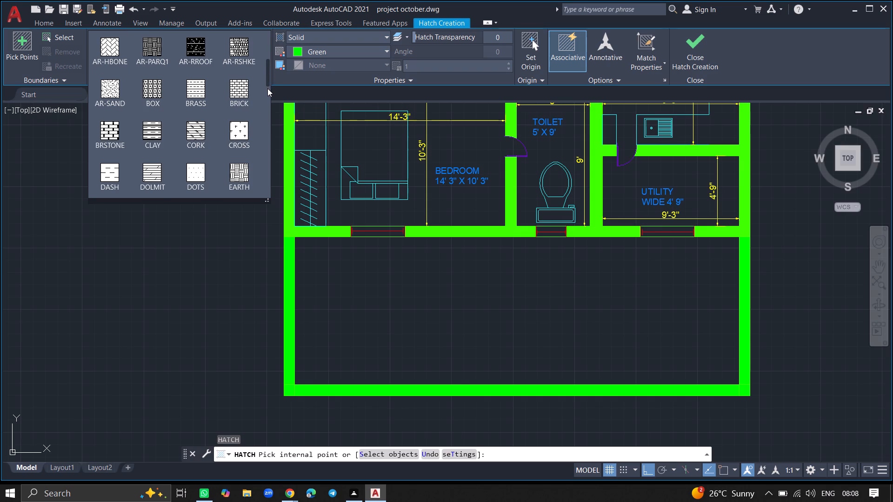
{"action": "left_click", "coordinate": [265, 86]}
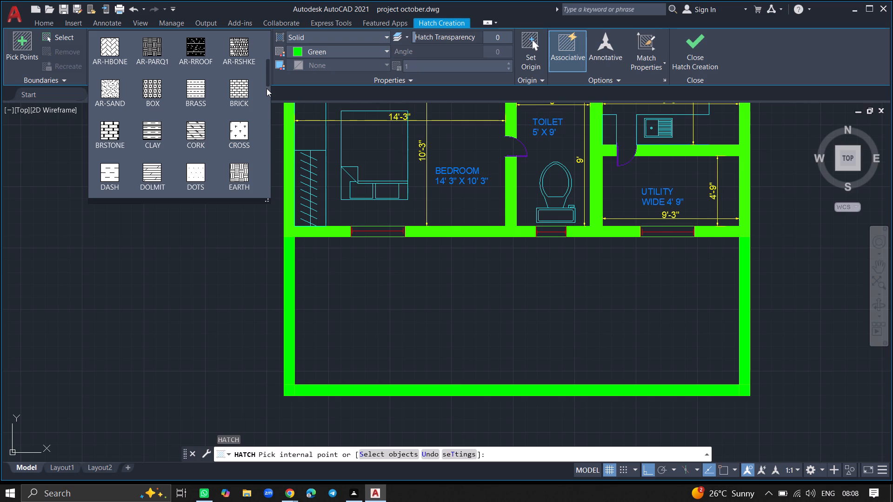
{"action": "left_click", "coordinate": [267, 89]}
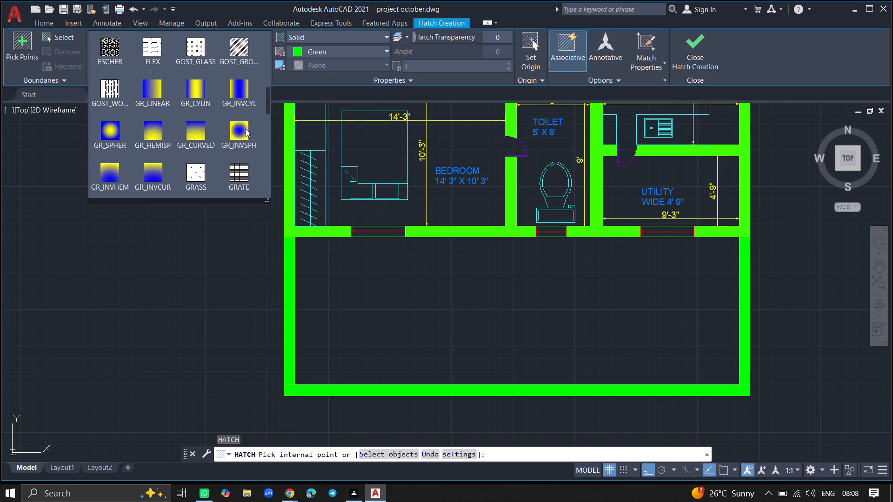
{"action": "left_click", "coordinate": [241, 160]}
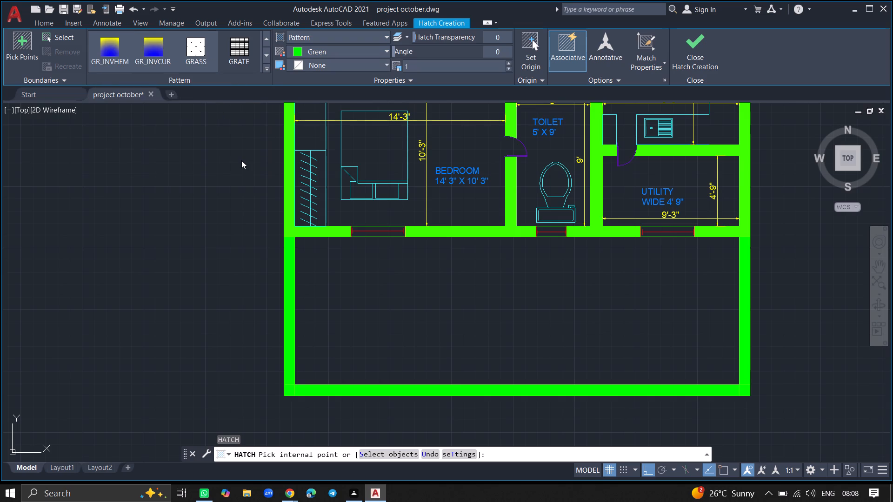
{"action": "left_click", "coordinate": [355, 262]}
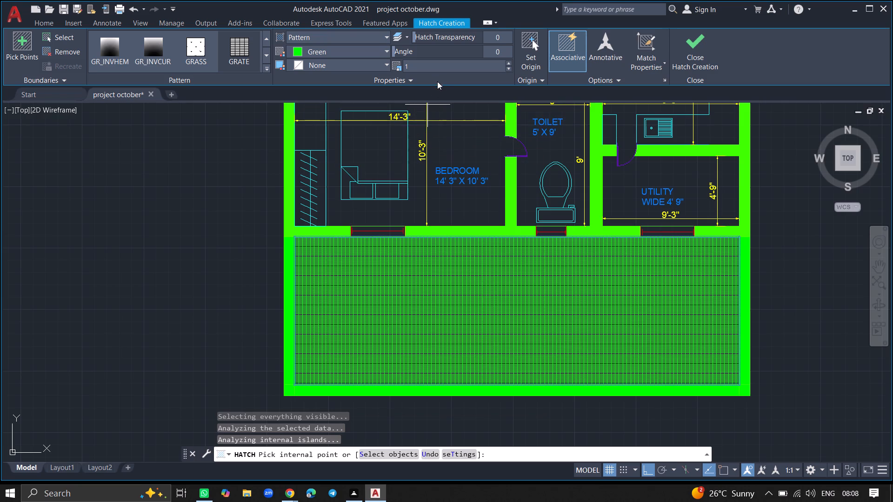
Set the new GRATE hatch's scale to 7 and finish the hatch.
{"action": "left_click", "coordinate": [437, 66]}
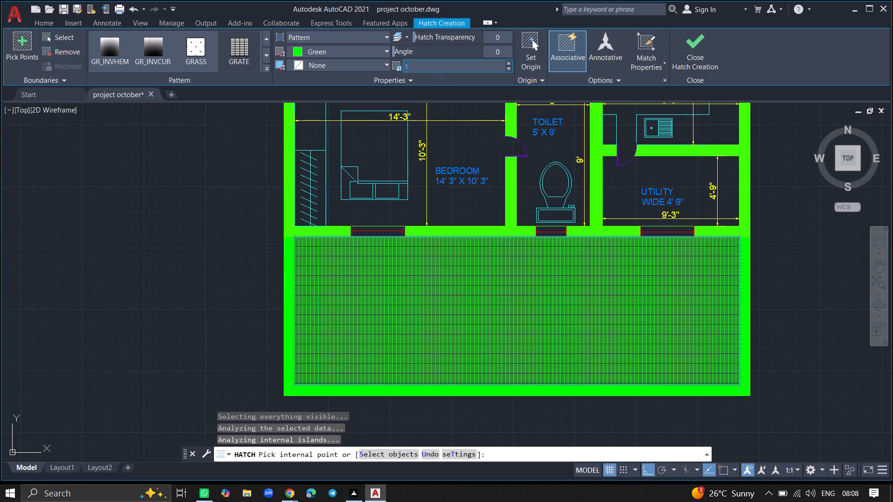
{"action": "key", "text": "BackSpace"}
{"action": "key", "text": "7"}
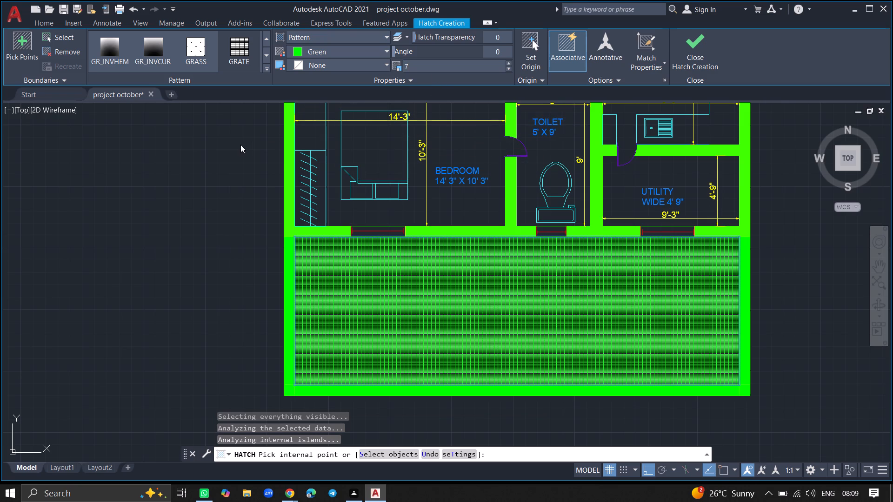
{"action": "left_click", "coordinate": [240, 145]}
{"action": "key", "text": "Return"}
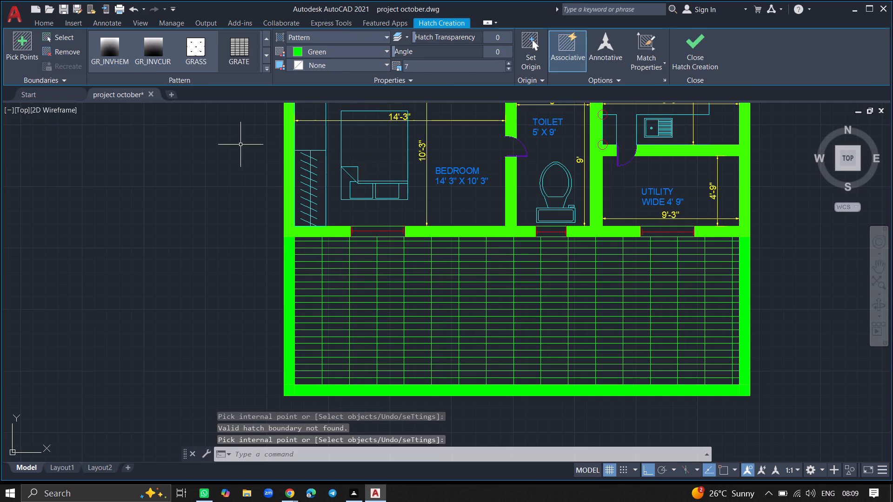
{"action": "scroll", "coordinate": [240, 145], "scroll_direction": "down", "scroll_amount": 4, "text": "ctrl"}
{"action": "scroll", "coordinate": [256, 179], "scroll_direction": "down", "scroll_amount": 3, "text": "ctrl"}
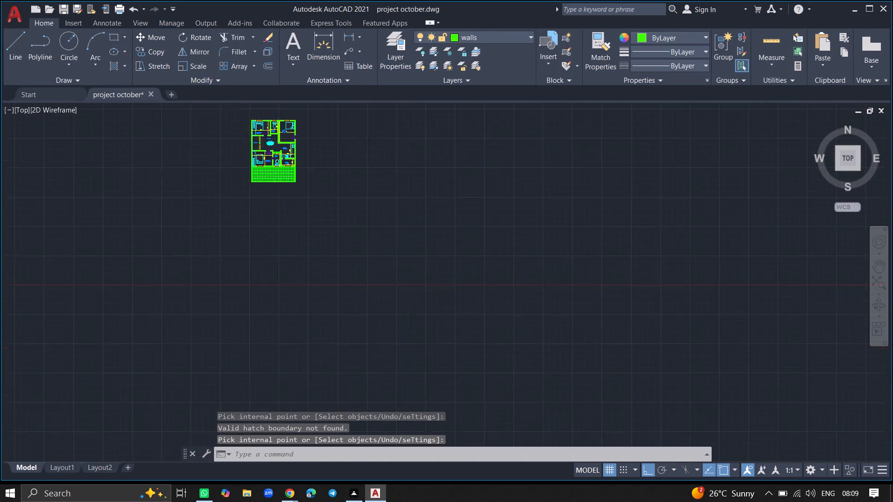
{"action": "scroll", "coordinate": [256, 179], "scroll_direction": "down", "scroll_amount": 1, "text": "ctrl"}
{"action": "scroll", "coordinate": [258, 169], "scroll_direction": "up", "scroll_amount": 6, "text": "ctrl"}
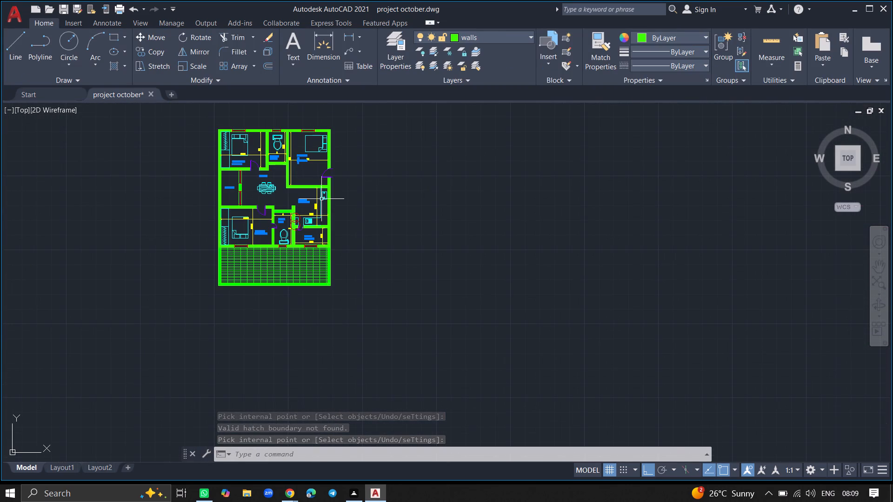
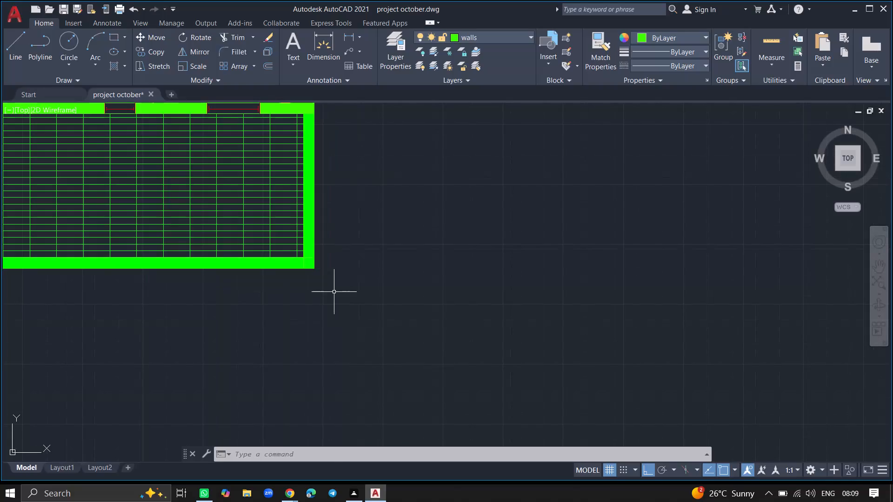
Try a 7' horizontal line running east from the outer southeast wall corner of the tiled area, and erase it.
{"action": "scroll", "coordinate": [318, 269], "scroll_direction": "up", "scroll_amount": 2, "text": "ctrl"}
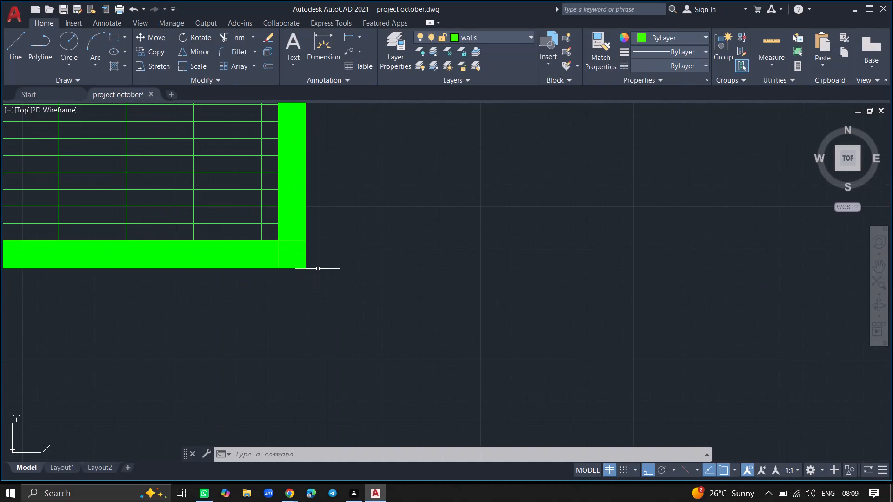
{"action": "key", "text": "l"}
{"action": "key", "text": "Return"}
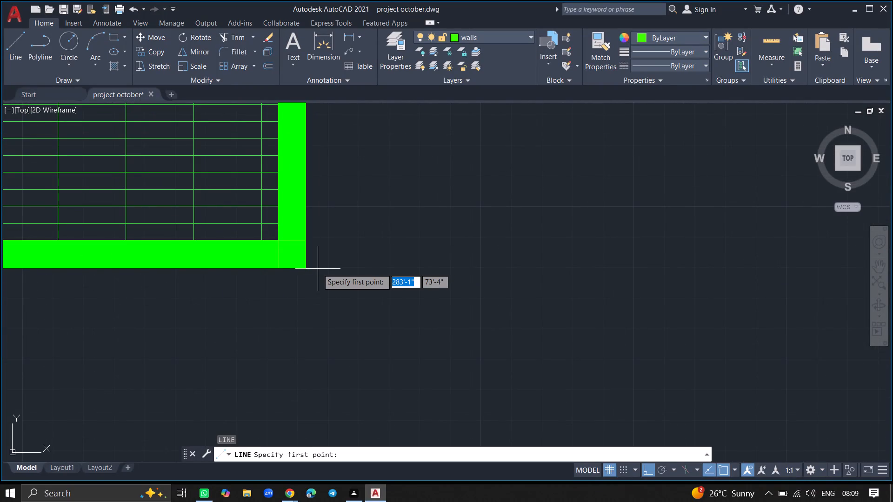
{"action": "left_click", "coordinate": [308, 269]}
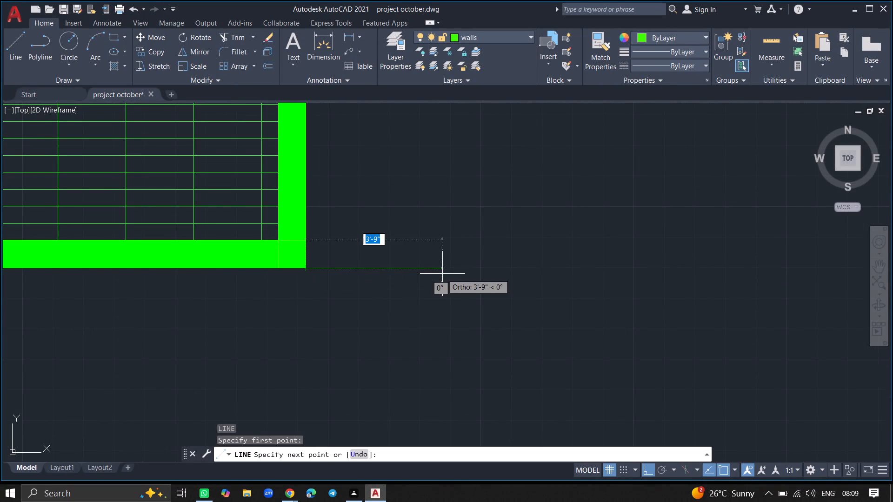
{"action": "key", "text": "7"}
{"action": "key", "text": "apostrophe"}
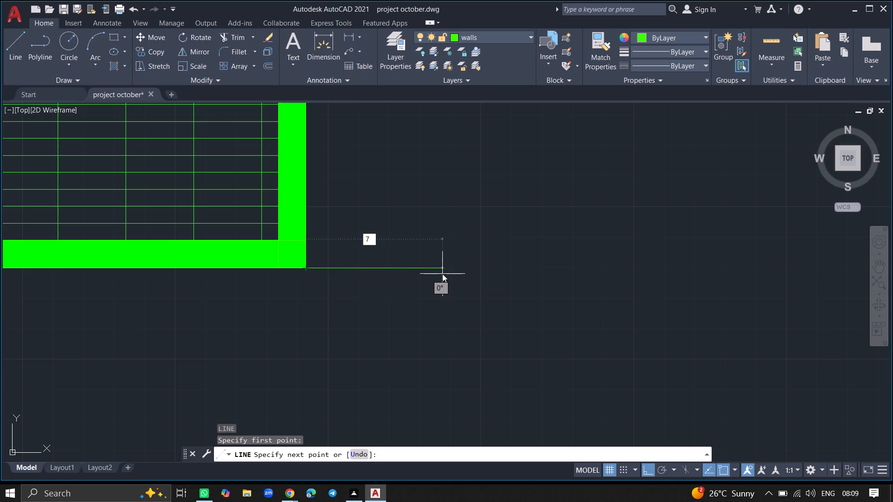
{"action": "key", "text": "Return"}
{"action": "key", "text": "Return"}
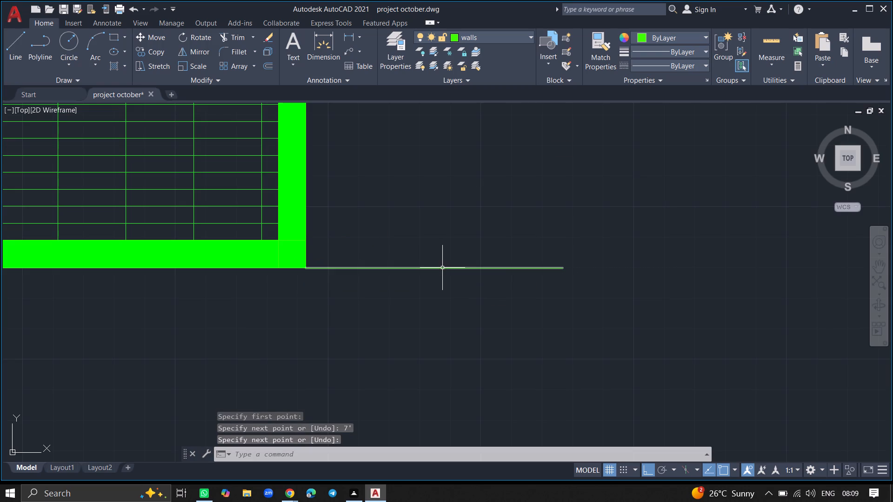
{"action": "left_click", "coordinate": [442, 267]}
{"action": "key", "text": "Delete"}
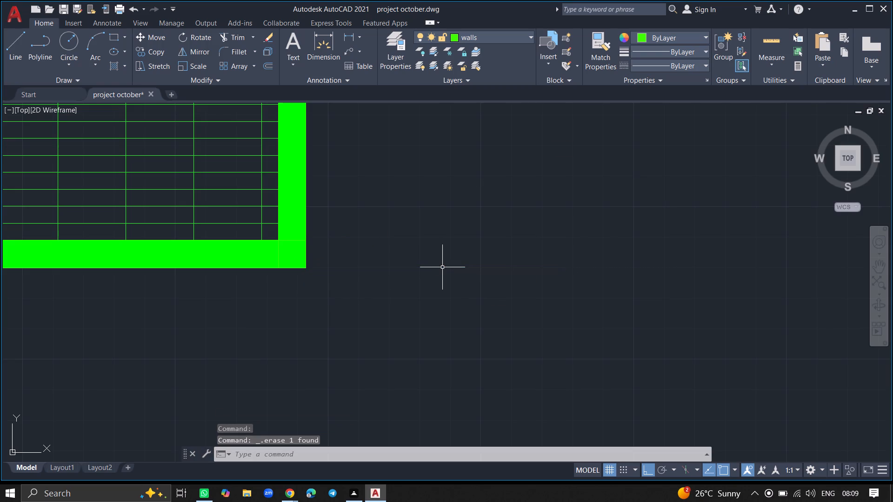
Draw a 7' horizontal line running east from the outer southeast wall corner of the tiled area.
{"action": "key", "text": "l"}
{"action": "key", "text": "Return"}
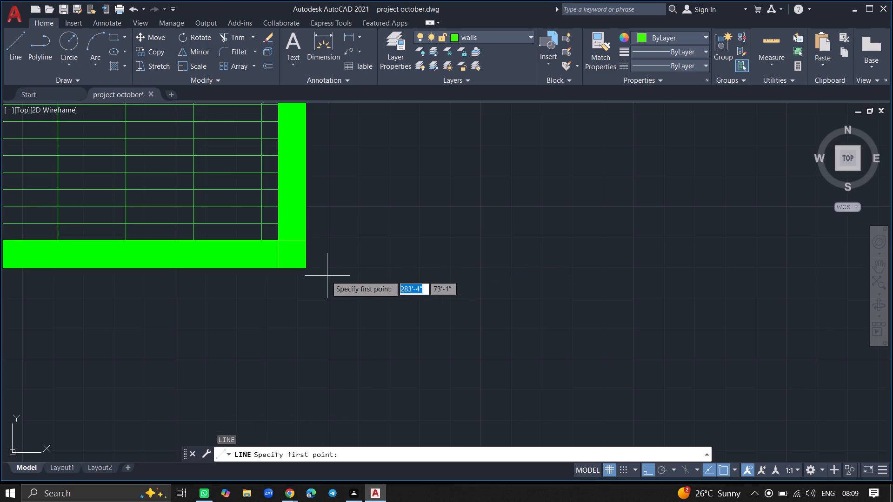
{"action": "left_click", "coordinate": [306, 270]}
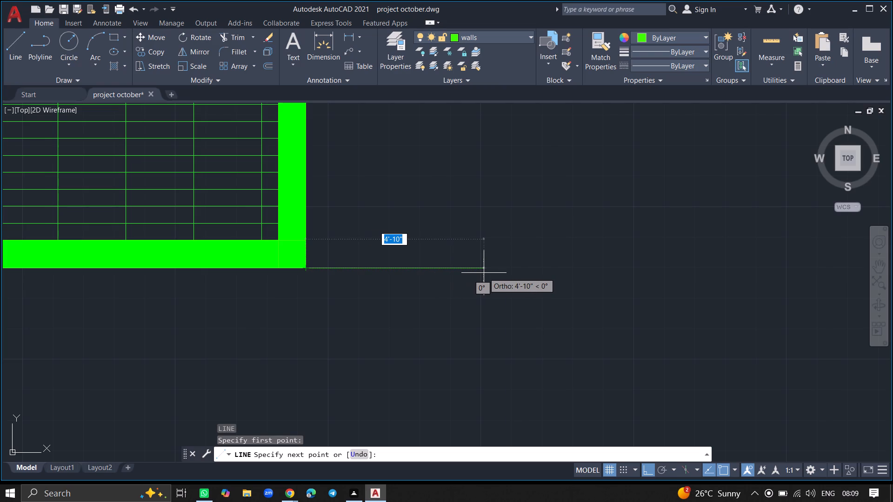
{"action": "key", "text": "7"}
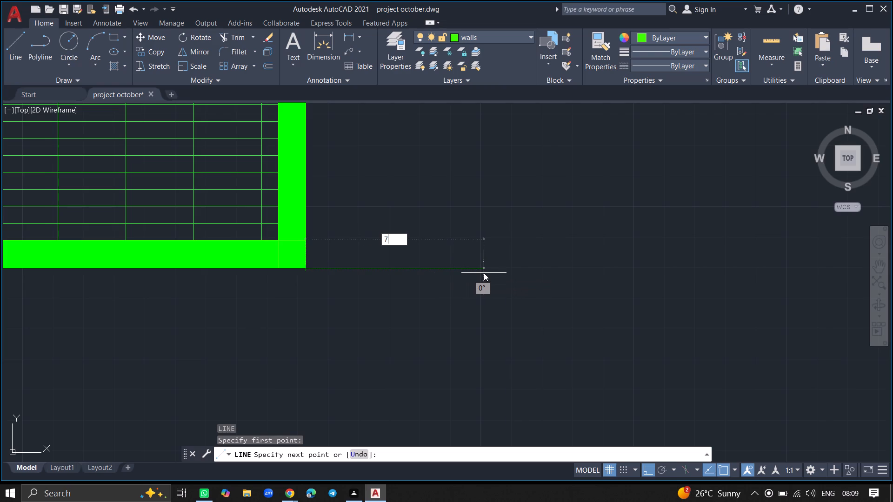
{"action": "key", "text": "apostrophe"}
{"action": "key", "text": "Return"}
{"action": "key", "text": "Return"}
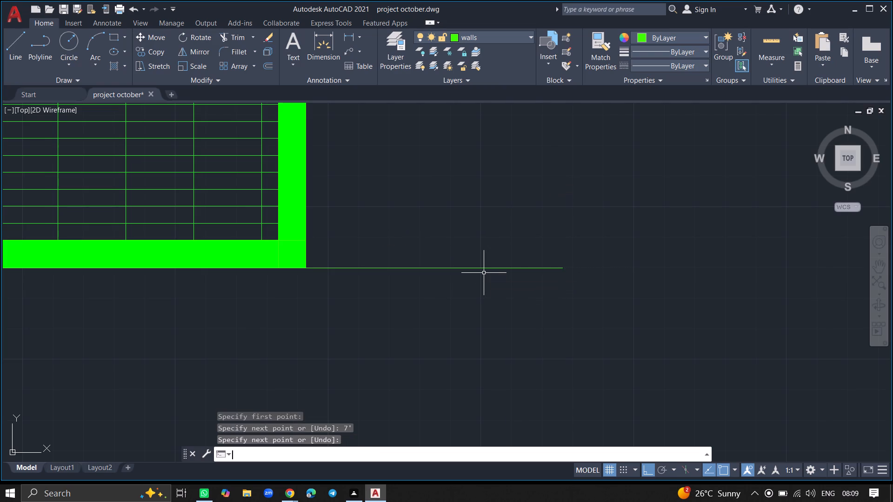
Offset the new 7' horizontal line by 9" upward to form the second wall face.
{"action": "type", "text": "OFFSET"}
{"action": "key", "text": "Return"}
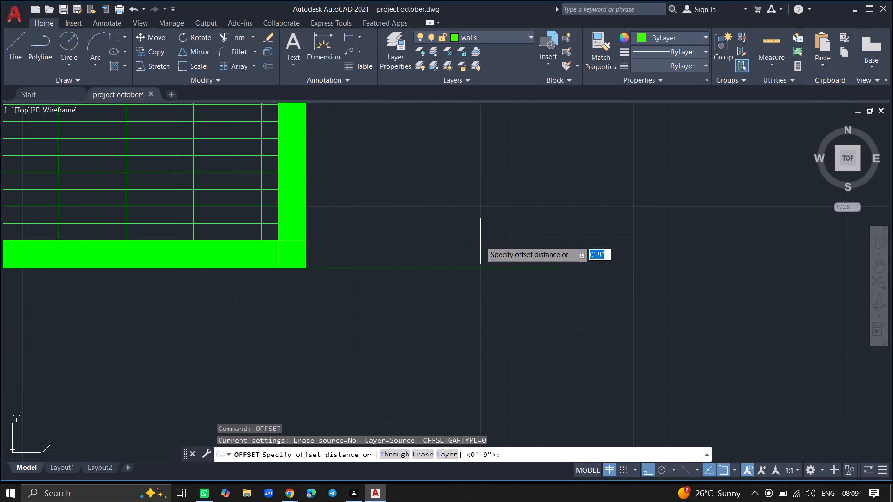
{"action": "key", "text": "Return"}
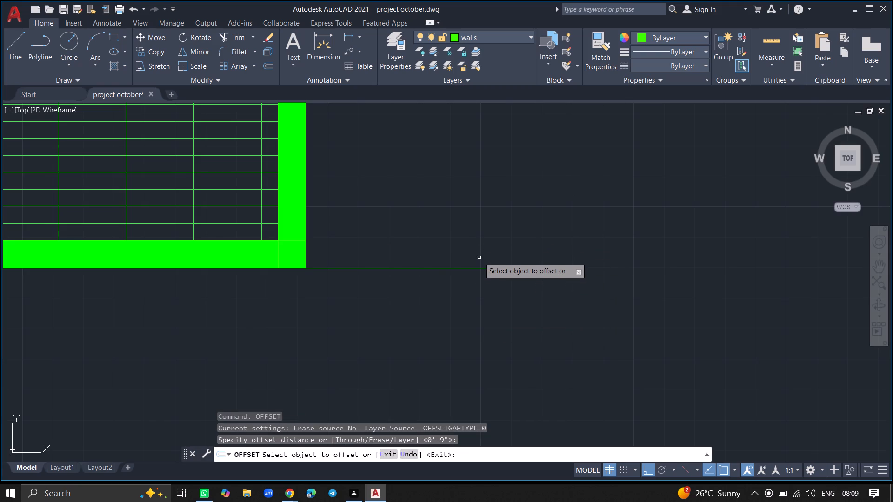
{"action": "left_click", "coordinate": [479, 267]}
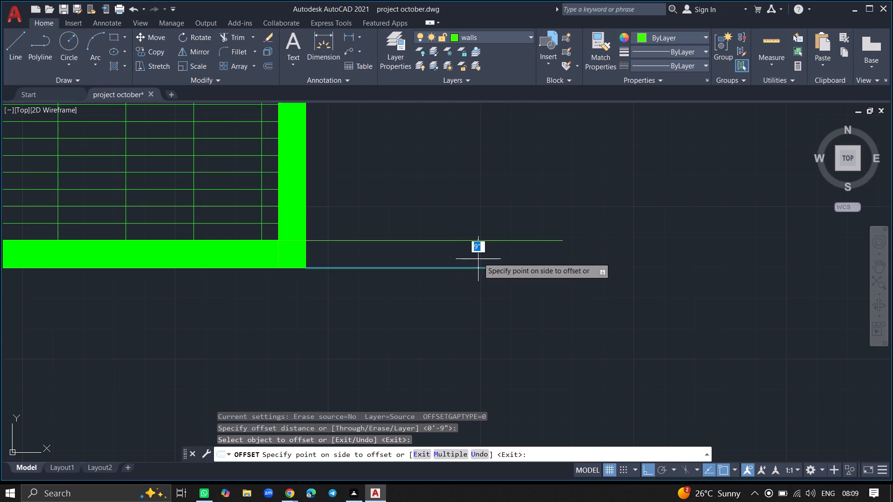
{"action": "left_click", "coordinate": [477, 247]}
{"action": "key", "text": "Return"}
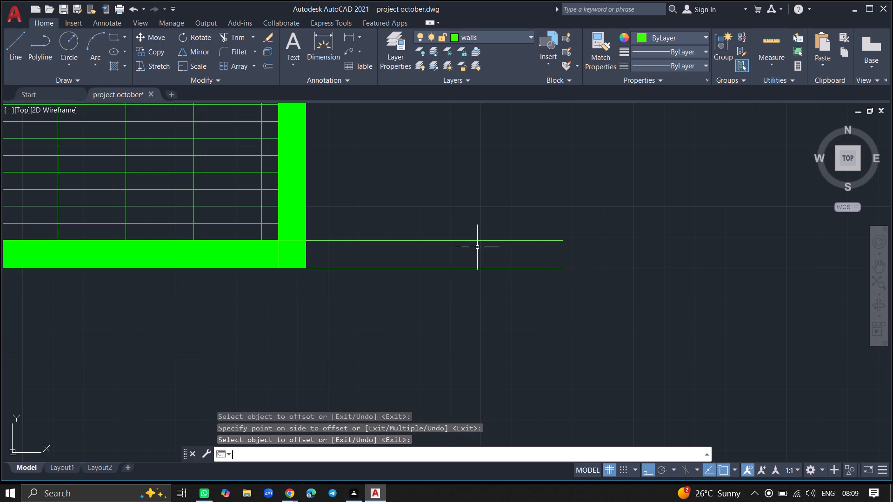
Draw a vertical line about 13'-7" long upward from the east end of the lower 7' line.
{"action": "scroll", "coordinate": [602, 240], "scroll_direction": "down", "scroll_amount": 4, "text": "ctrl"}
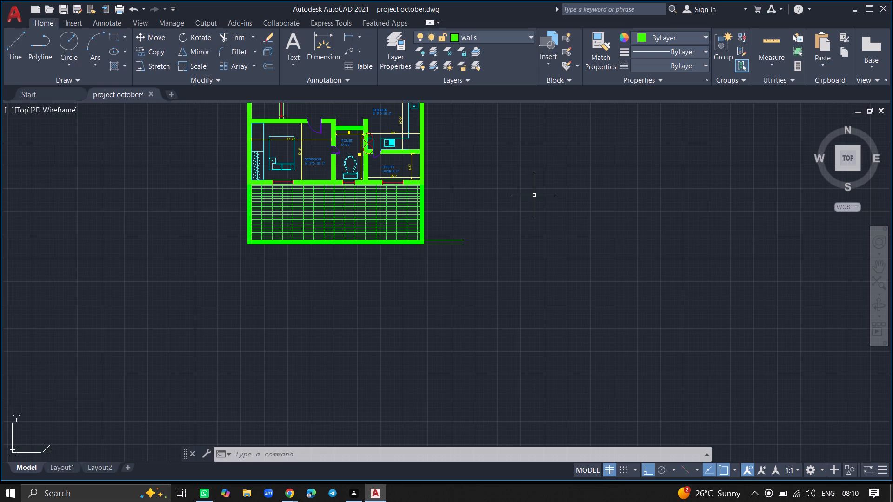
{"action": "key", "text": "l"}
{"action": "key", "text": "Return"}
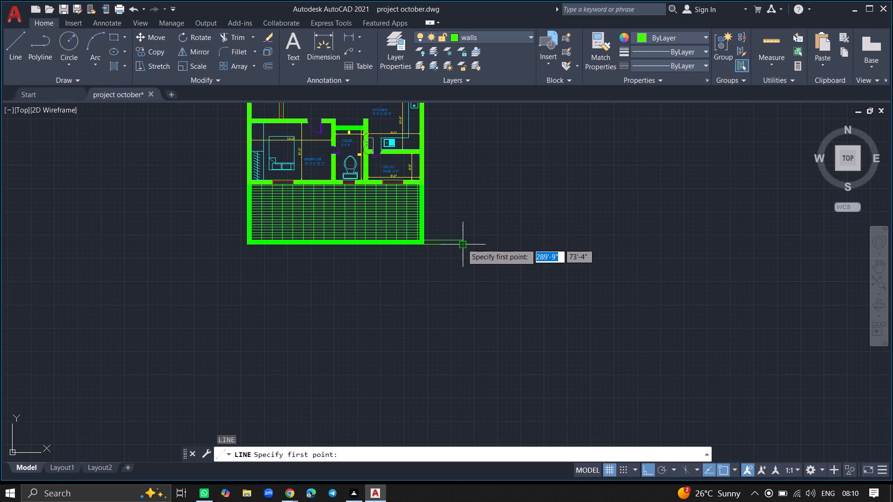
{"action": "scroll", "coordinate": [462, 244], "scroll_direction": "up", "scroll_amount": 5, "text": "ctrl"}
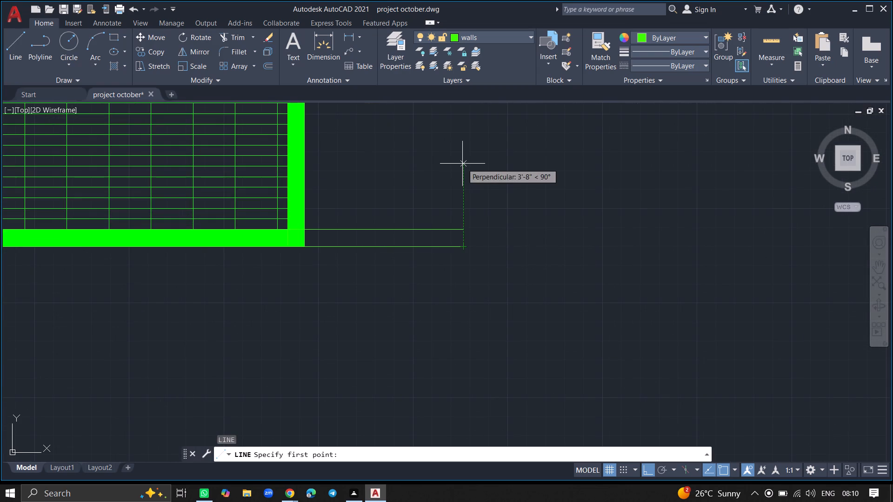
{"action": "left_click", "coordinate": [464, 245]}
{"action": "scroll", "coordinate": [462, 169], "scroll_direction": "down", "scroll_amount": 4, "text": "ctrl"}
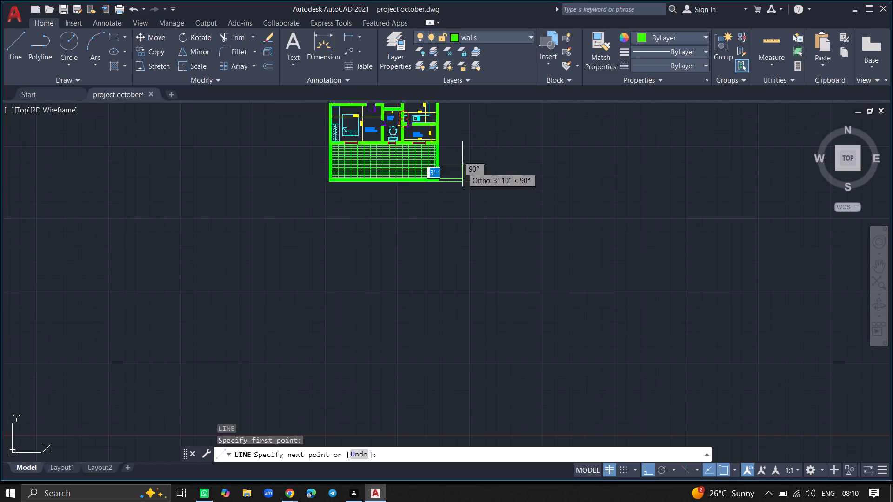
{"action": "left_click", "coordinate": [461, 134]}
{"action": "key", "text": "Return"}
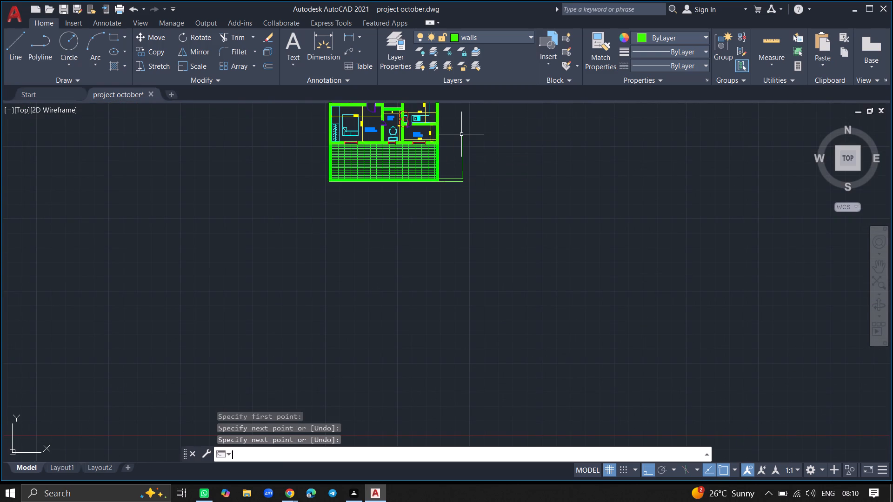
Offset the new vertical line by 9" to the east, away from the building.
{"action": "scroll", "coordinate": [475, 137], "scroll_direction": "up", "scroll_amount": 3, "text": "ctrl"}
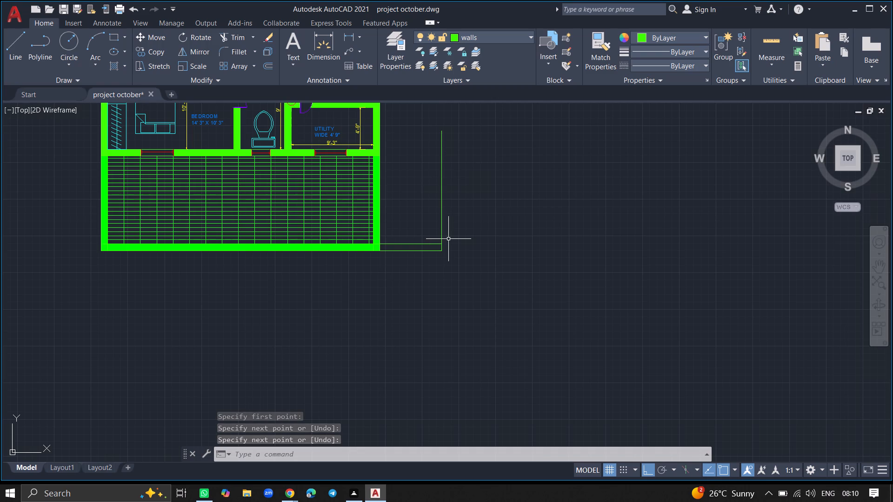
{"action": "scroll", "coordinate": [446, 202], "scroll_direction": "up", "scroll_amount": 1, "text": "ctrl"}
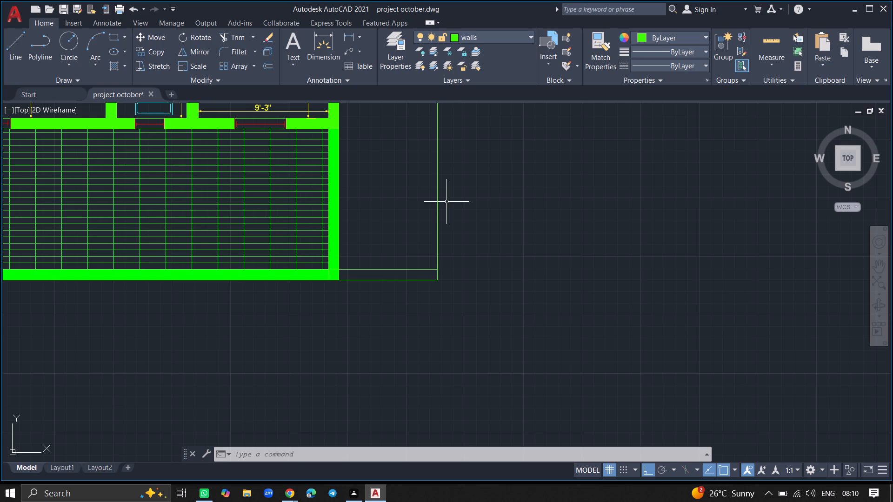
{"action": "key", "text": "o"}
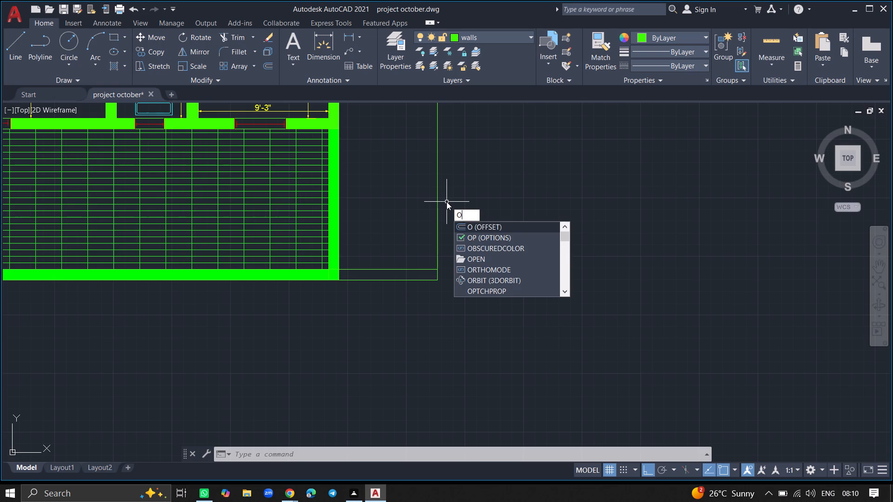
{"action": "type", "text": "FF"}
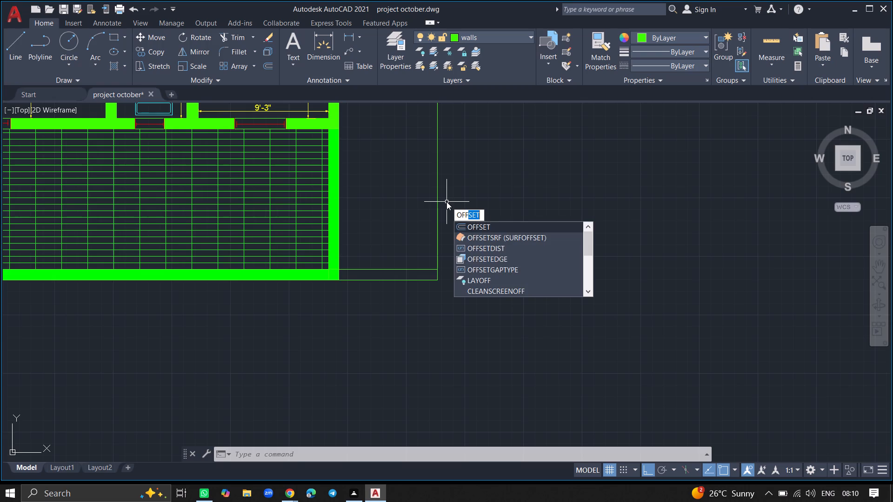
{"action": "left_click", "coordinate": [465, 222]}
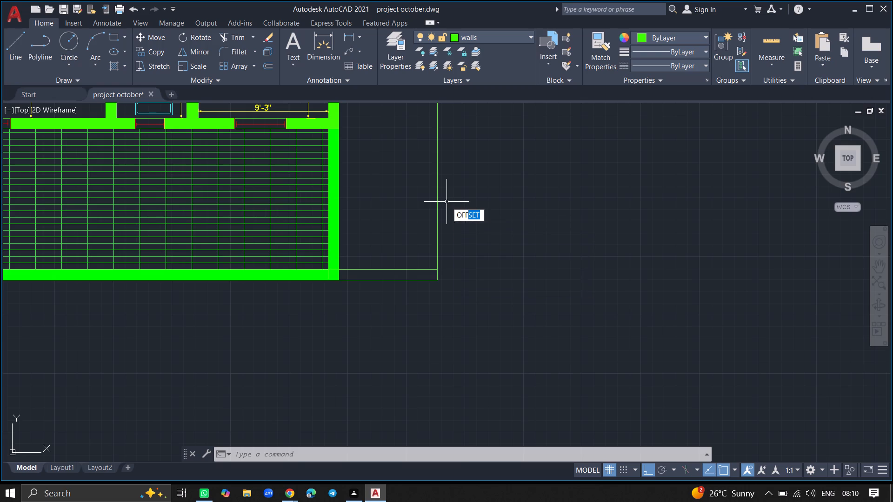
{"action": "key", "text": "Return"}
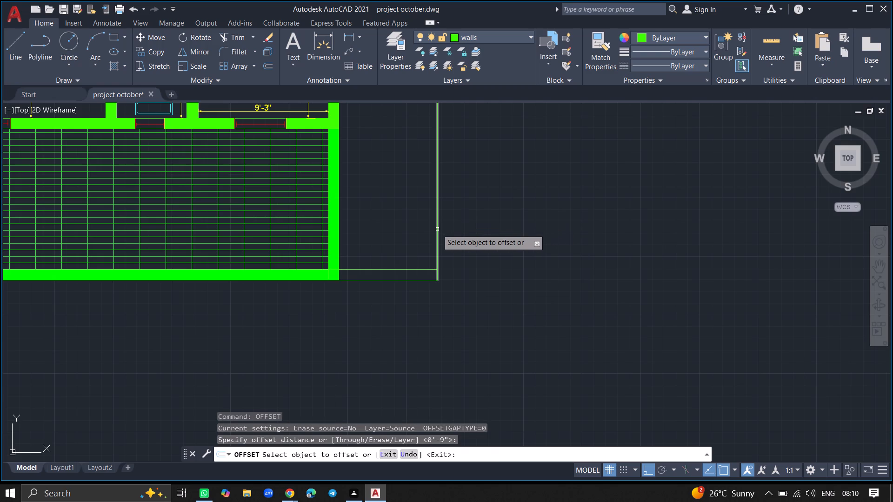
{"action": "left_click", "coordinate": [437, 229]}
{"action": "left_click", "coordinate": [455, 231]}
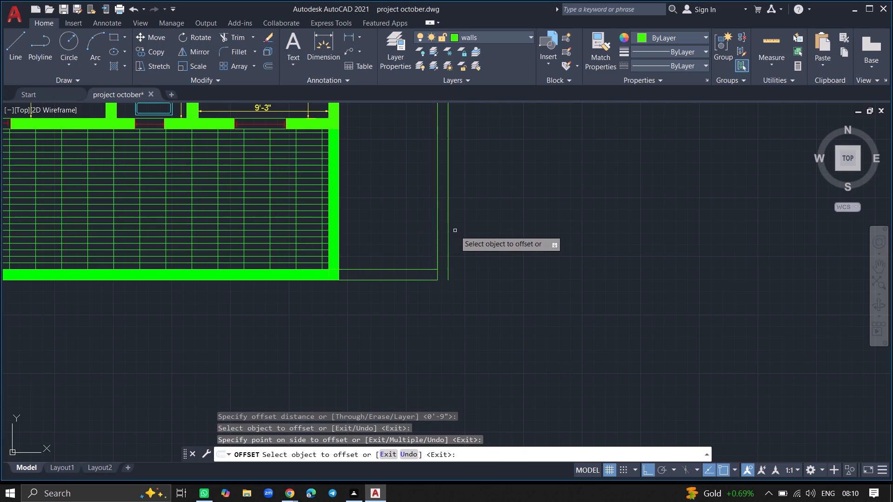
{"action": "key", "text": "Return"}
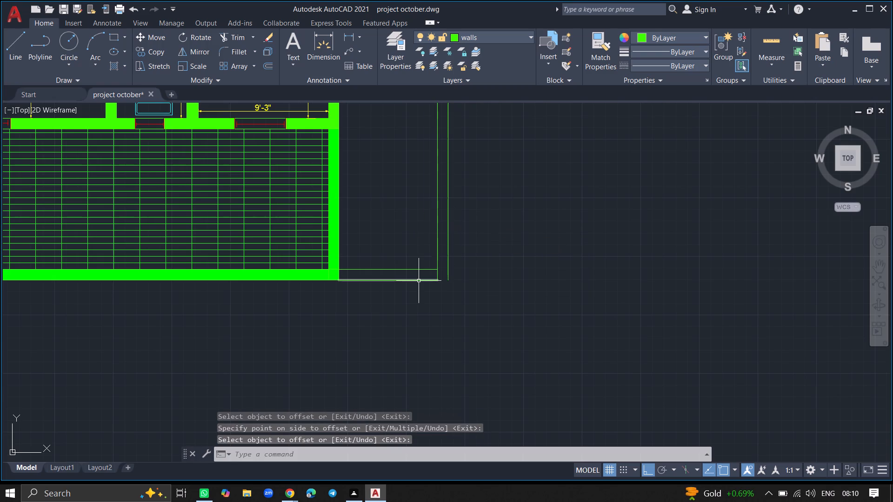
Extend both horizontal wall lines east to the outer vertical line.
{"action": "type", "text": "EX"}
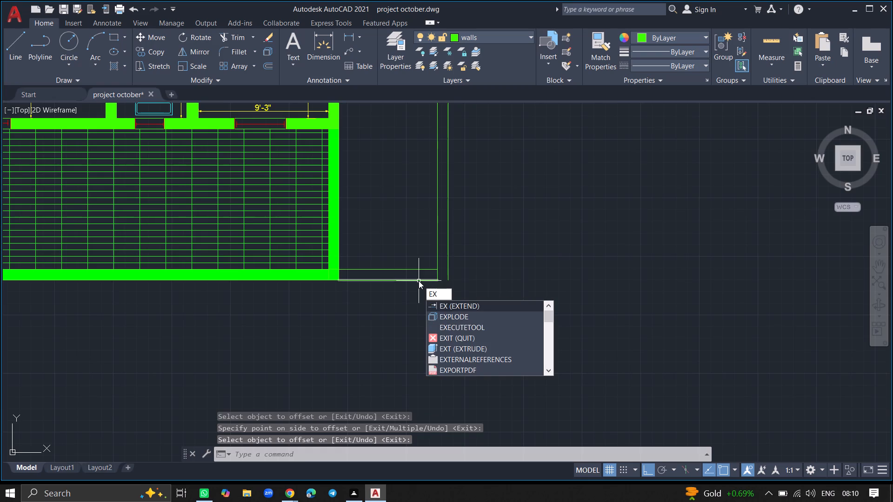
{"action": "key", "text": "Return"}
{"action": "left_click", "coordinate": [419, 281]}
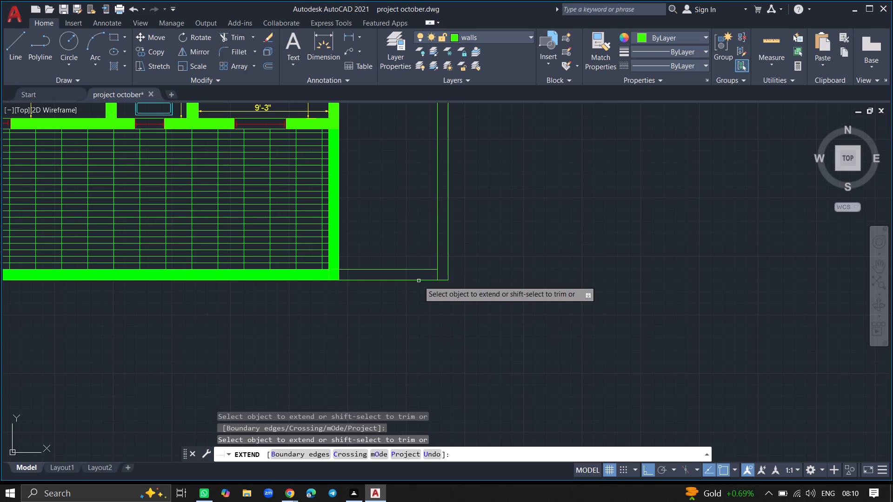
{"action": "left_click", "coordinate": [425, 269]}
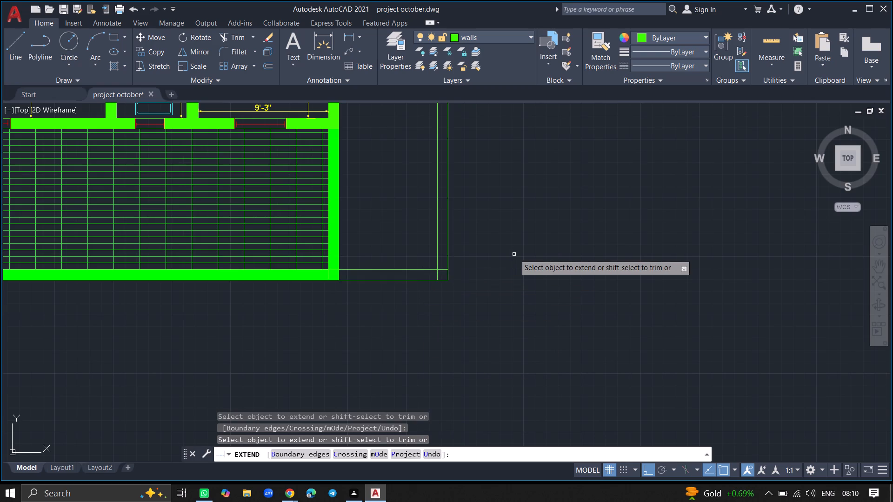
{"action": "key", "text": "Return"}
Offset the upper face line of the new bottom wall by 7' upward, east of the tiled area.
{"action": "scroll", "coordinate": [514, 254], "scroll_direction": "down", "scroll_amount": 2, "text": "ctrl"}
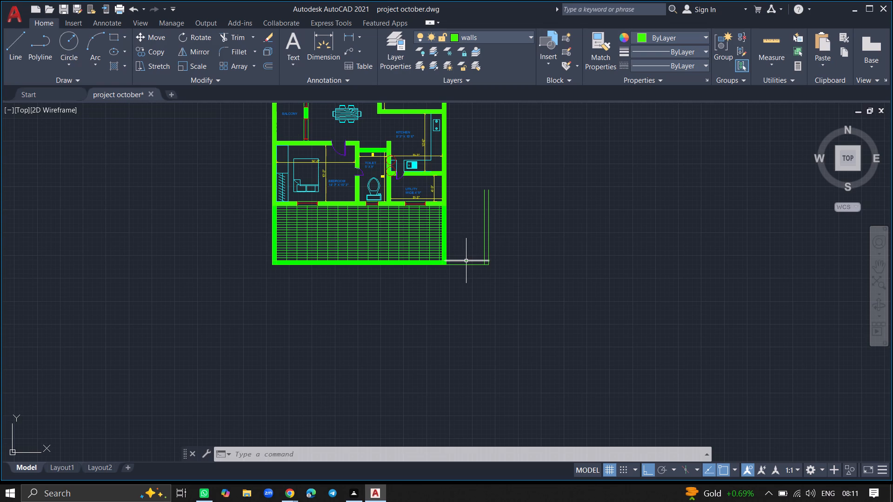
{"action": "scroll", "coordinate": [466, 261], "scroll_direction": "up", "scroll_amount": 2, "text": "ctrl"}
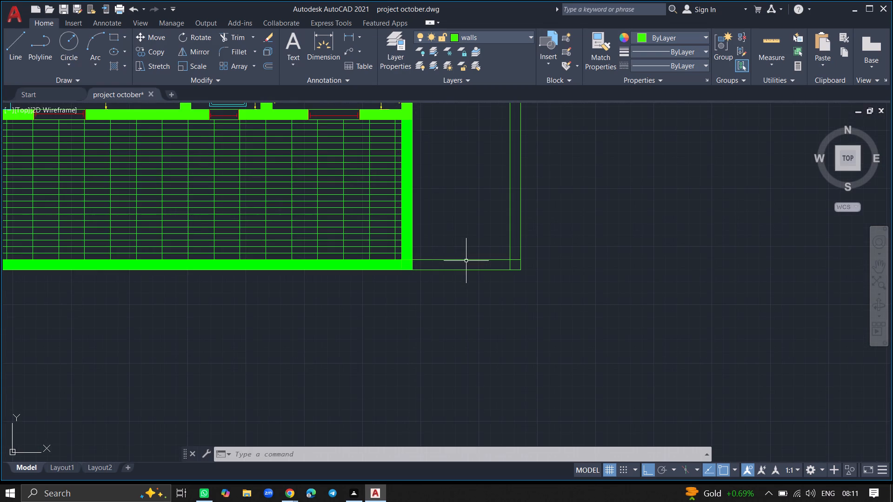
{"action": "scroll", "coordinate": [466, 261], "scroll_direction": "up", "scroll_amount": 2, "text": "ctrl"}
{"action": "scroll", "coordinate": [466, 261], "scroll_direction": "down", "scroll_amount": 1, "text": "ctrl"}
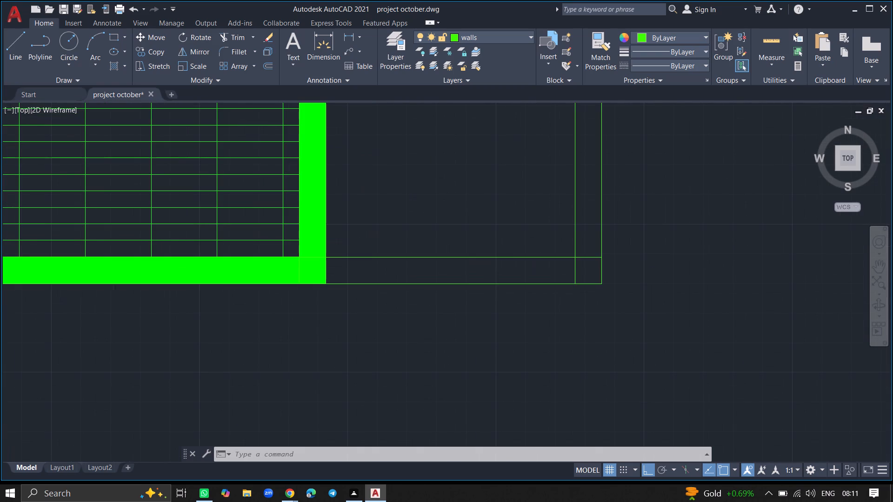
{"action": "type", "text": "OFF"}
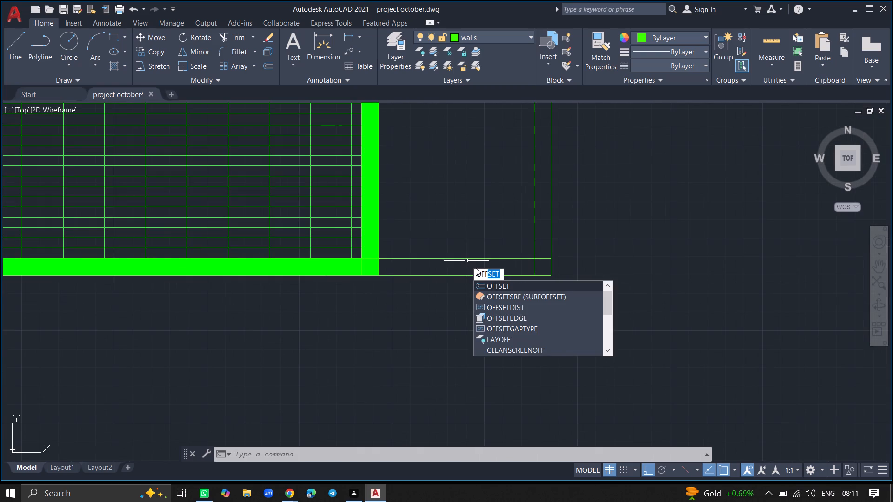
{"action": "type", "text": "SET"}
{"action": "key", "text": "Return"}
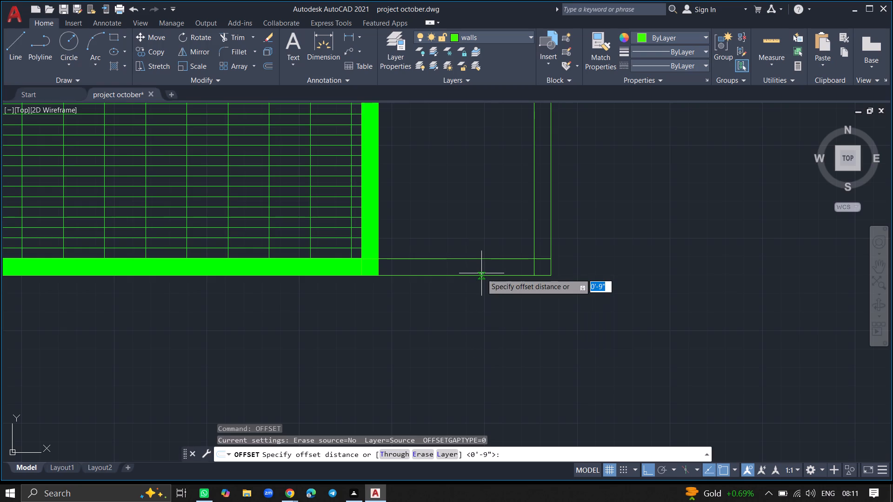
{"action": "type", "text": "7'"}
{"action": "key", "text": "Return"}
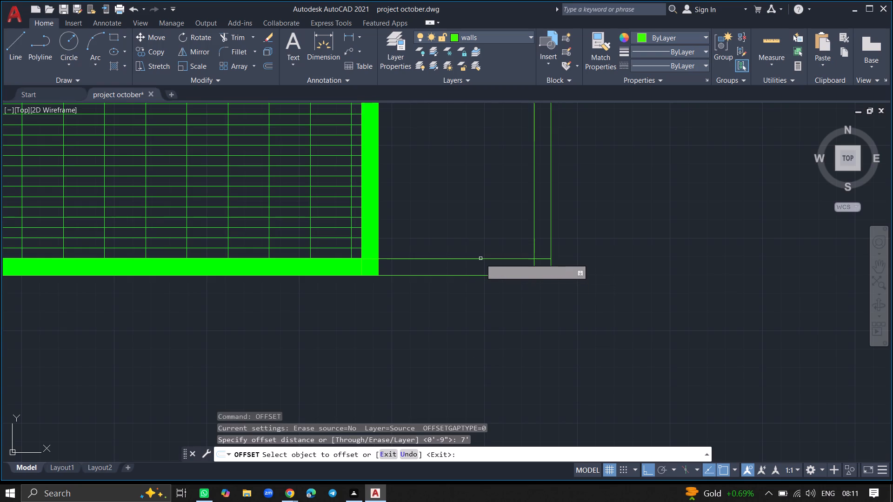
{"action": "left_click", "coordinate": [480, 258]}
{"action": "left_click", "coordinate": [483, 220]}
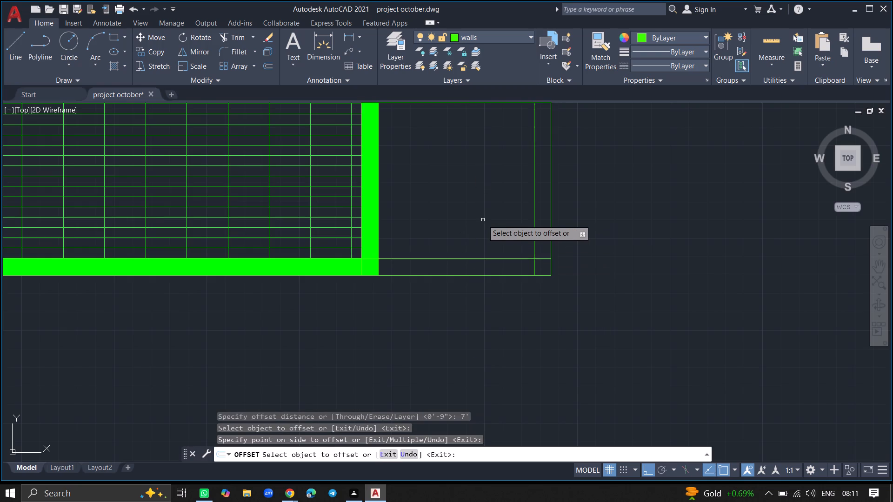
{"action": "scroll", "coordinate": [483, 220], "scroll_direction": "down", "scroll_amount": 3, "text": "ctrl"}
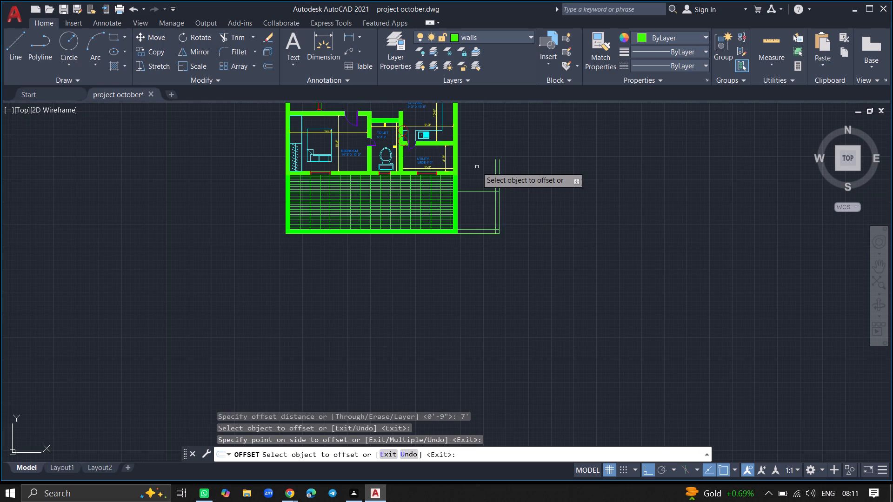
{"action": "left_click", "coordinate": [477, 167]}
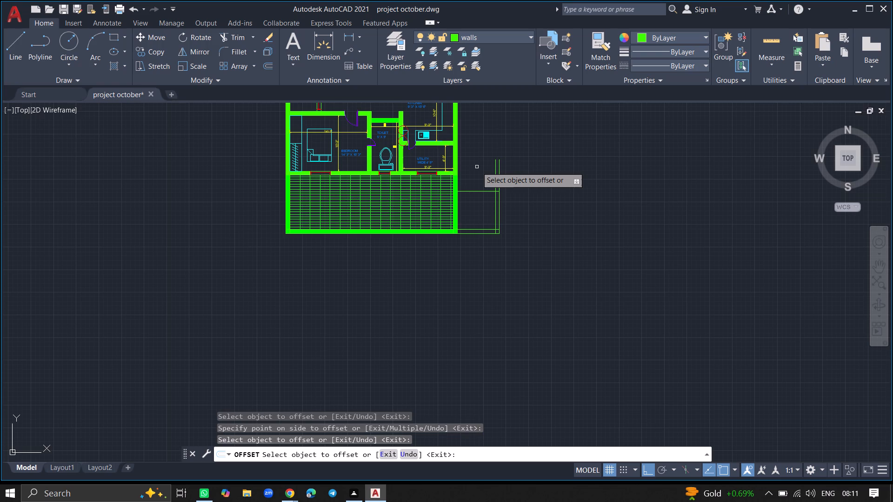
{"action": "scroll", "coordinate": [477, 167], "scroll_direction": "up", "scroll_amount": 2, "text": "ctrl"}
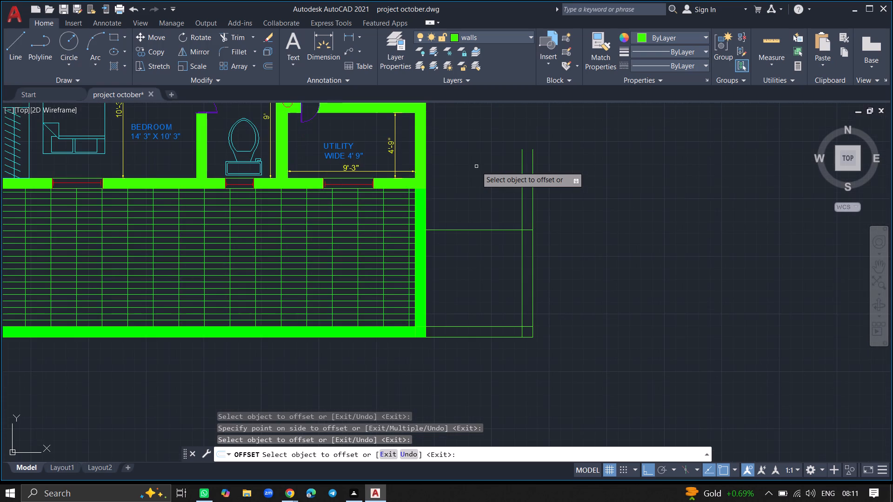
{"action": "key", "text": "Return"}
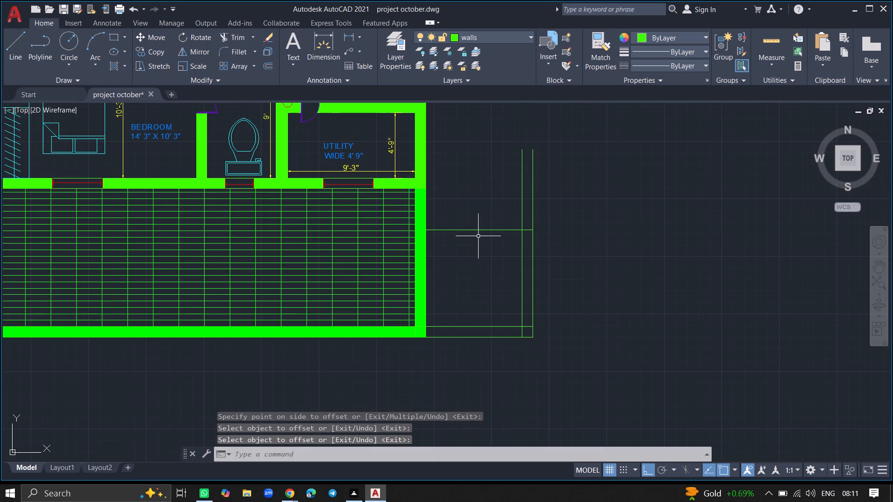
Offset the new horizontal line by 9" upward to form the second face of the middle cross wall.
{"action": "scroll", "coordinate": [478, 236], "scroll_direction": "up", "scroll_amount": 1, "text": "ctrl"}
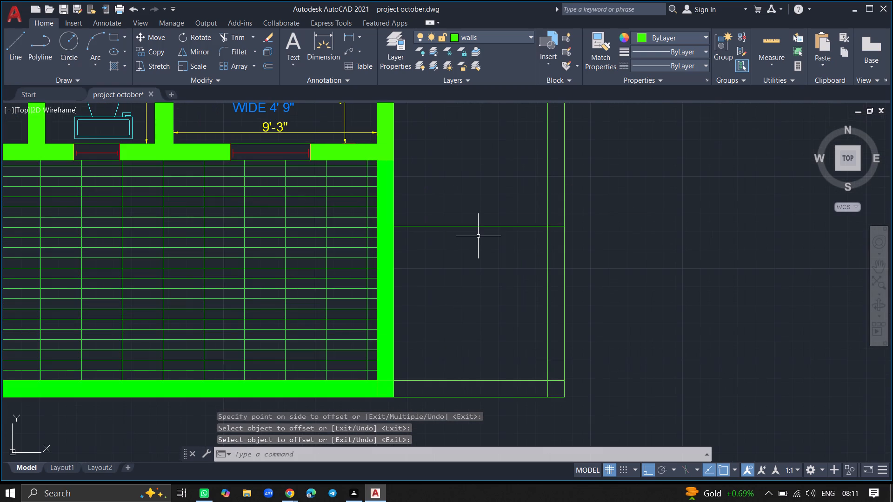
{"action": "key", "text": "o"}
{"action": "type", "text": "FFSET"}
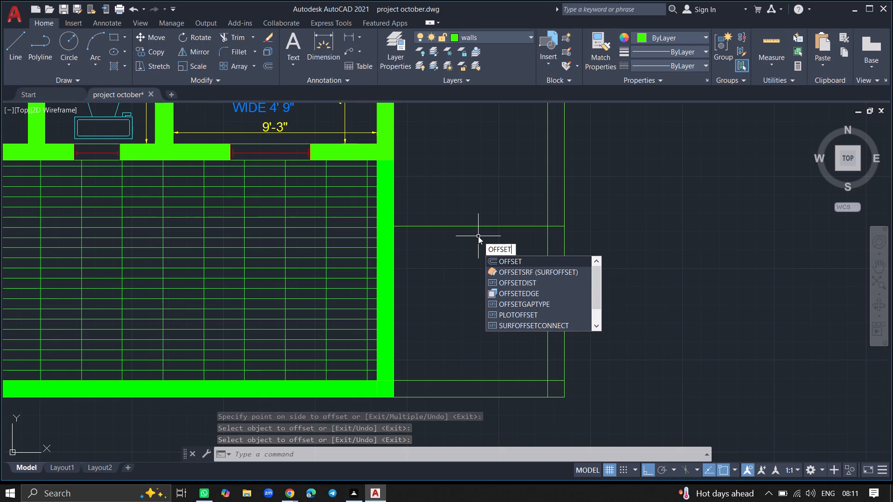
{"action": "key", "text": "Return"}
{"action": "key", "text": "9"}
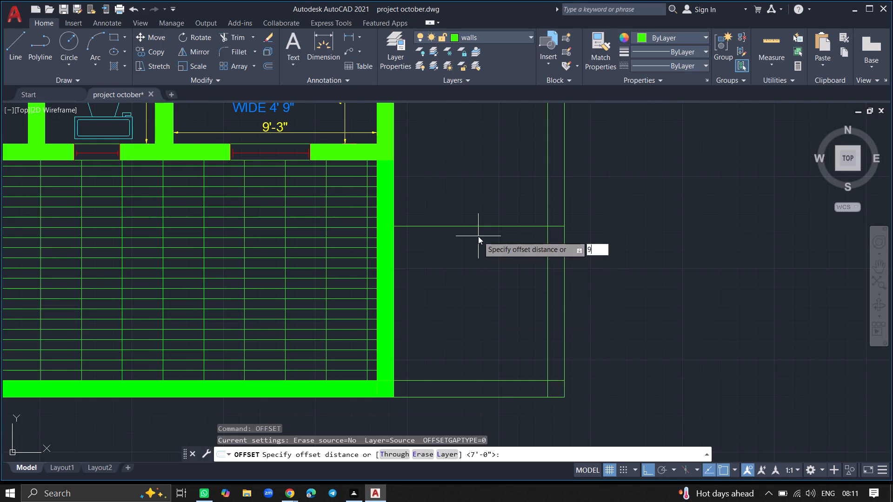
{"action": "key", "text": "shift+quotedbl"}
{"action": "key", "text": "Return"}
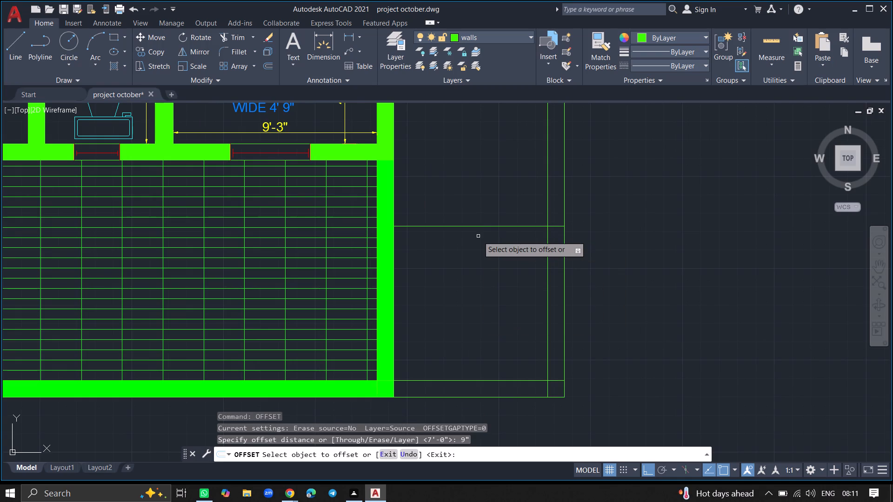
{"action": "left_click", "coordinate": [477, 227]}
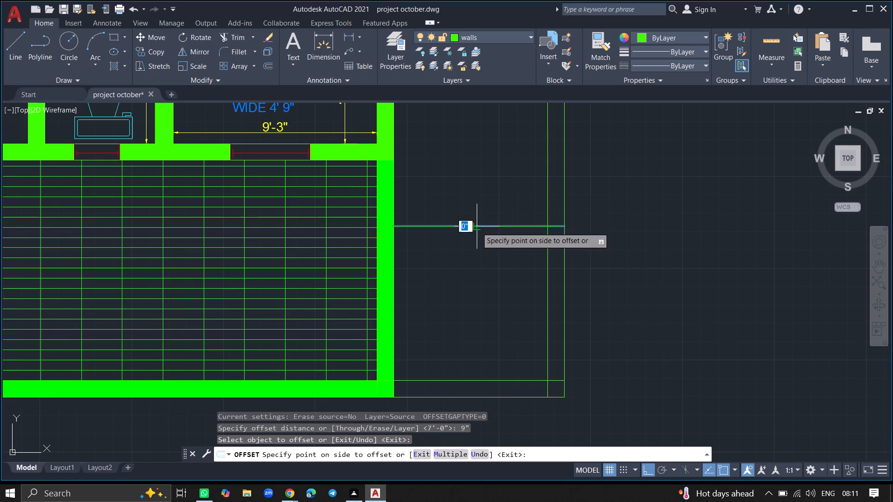
{"action": "left_click", "coordinate": [475, 198]}
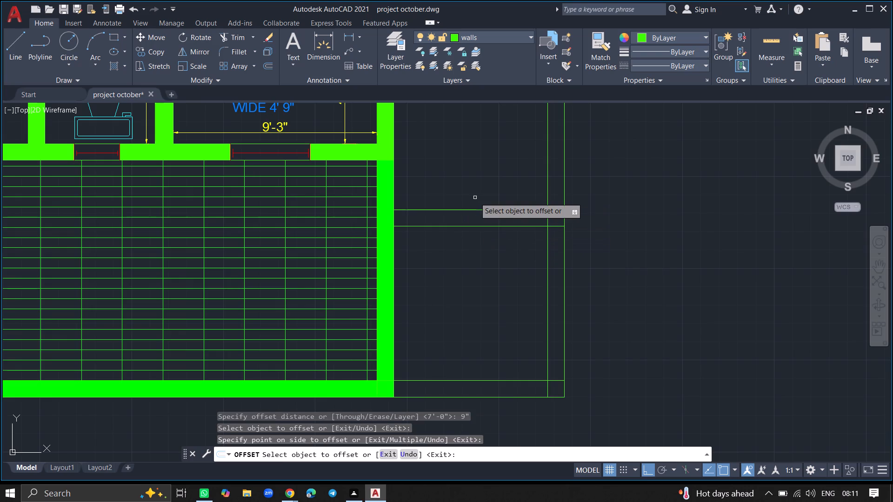
{"action": "key", "text": "Return"}
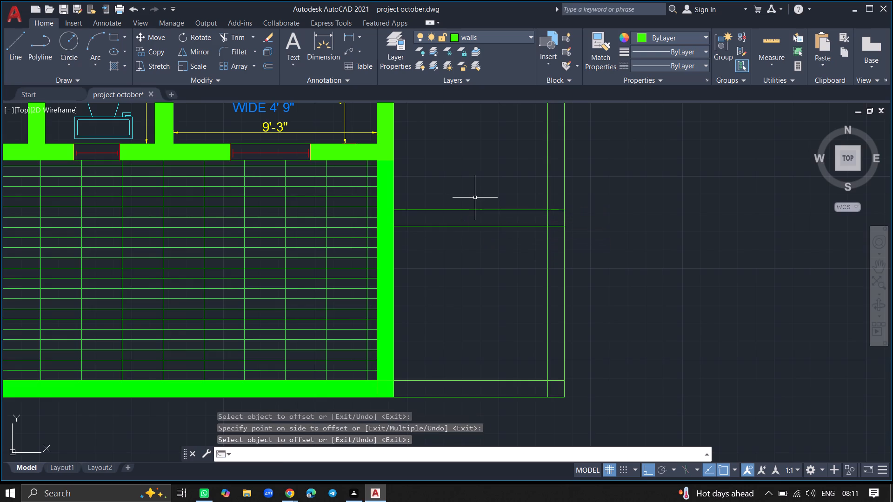
Offset the upper face line of the middle cross wall by 7' upward, beside the utility room.
{"action": "scroll", "coordinate": [475, 198], "scroll_direction": "down", "scroll_amount": 4, "text": "ctrl"}
{"action": "scroll", "coordinate": [473, 178], "scroll_direction": "up", "scroll_amount": 2, "text": "ctrl"}
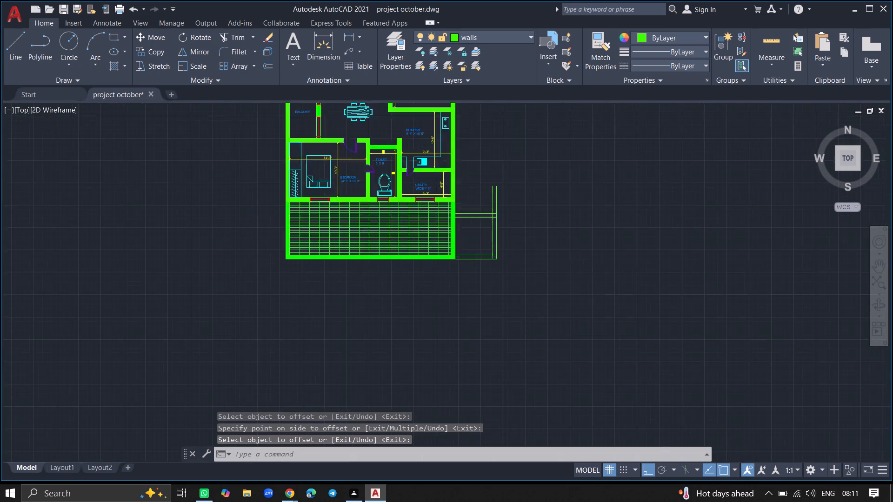
{"action": "scroll", "coordinate": [473, 178], "scroll_direction": "up", "scroll_amount": 2, "text": "ctrl"}
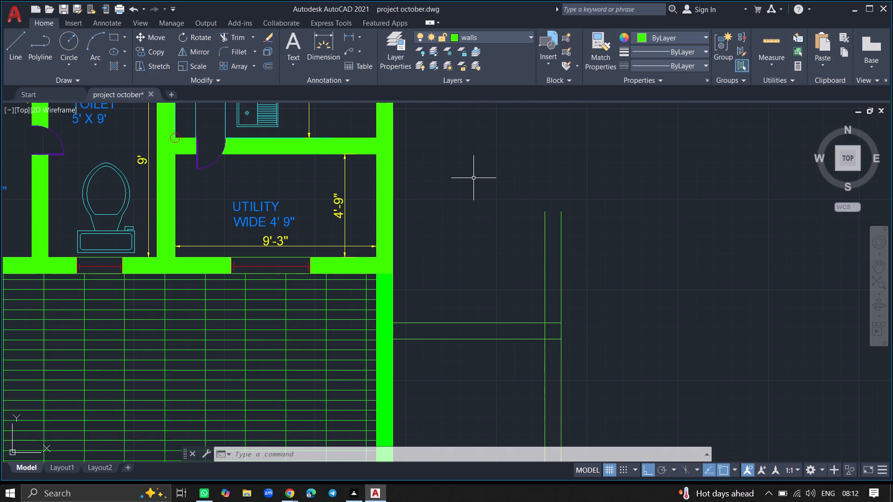
{"action": "key", "text": "o"}
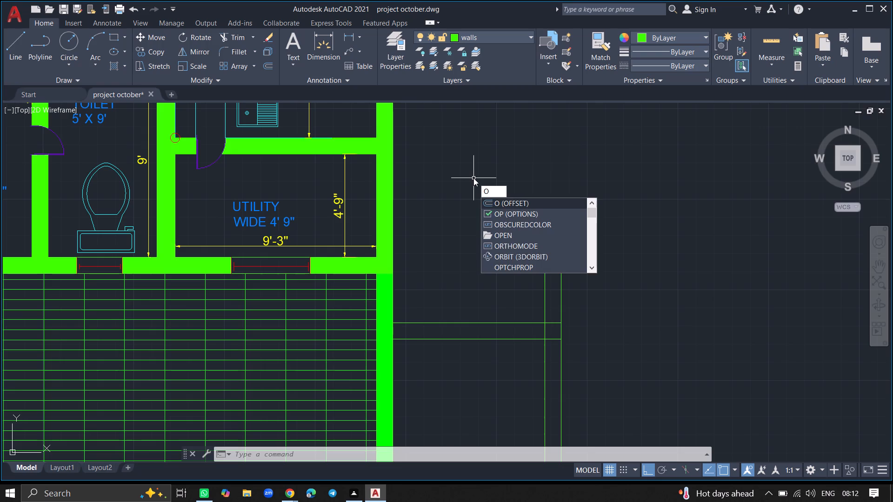
{"action": "type", "text": "FF"}
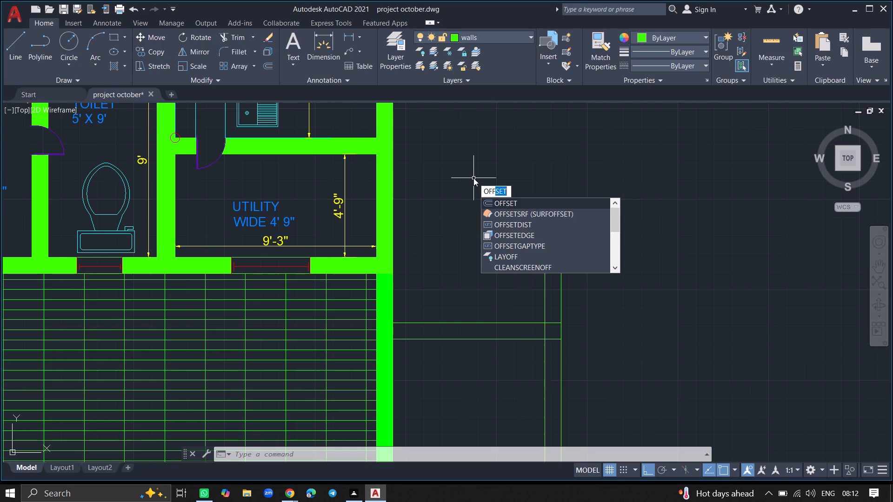
{"action": "left_click", "coordinate": [488, 199]}
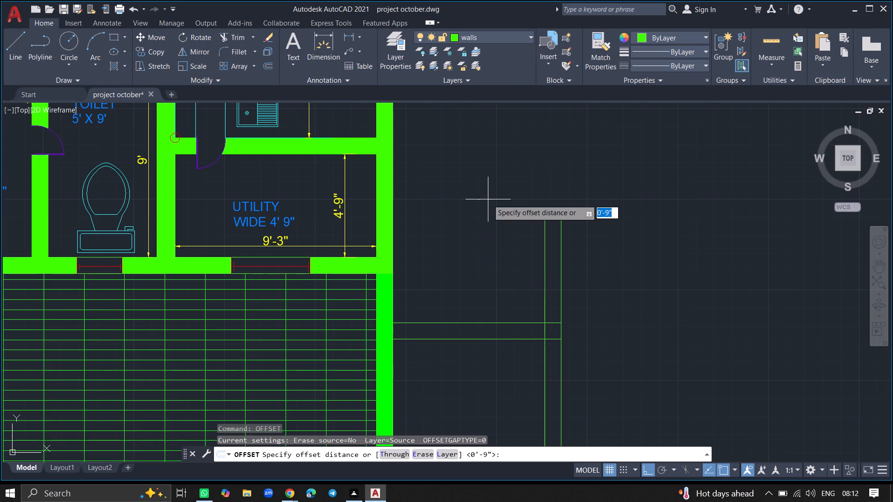
{"action": "type", "text": "7'"}
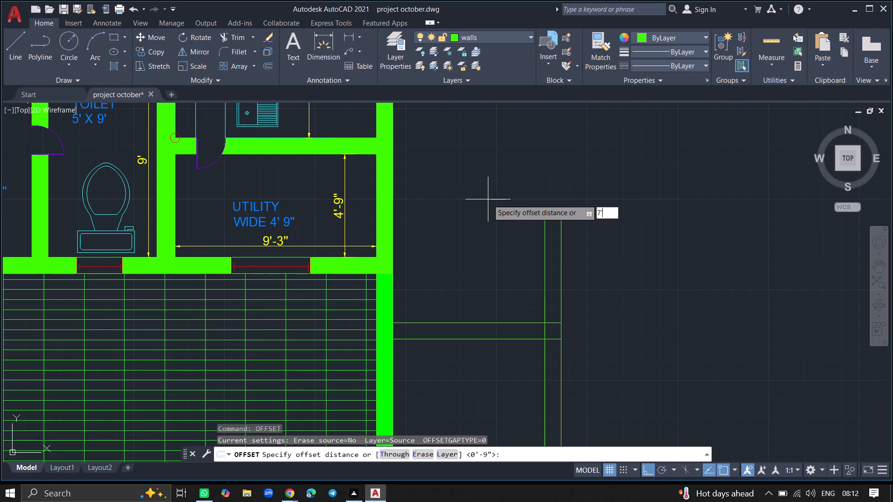
{"action": "key", "text": "Return"}
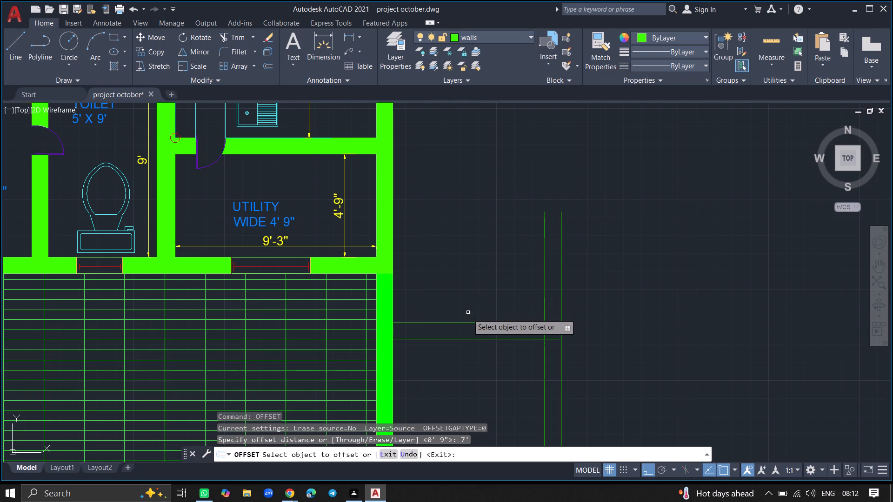
{"action": "left_click", "coordinate": [468, 323]}
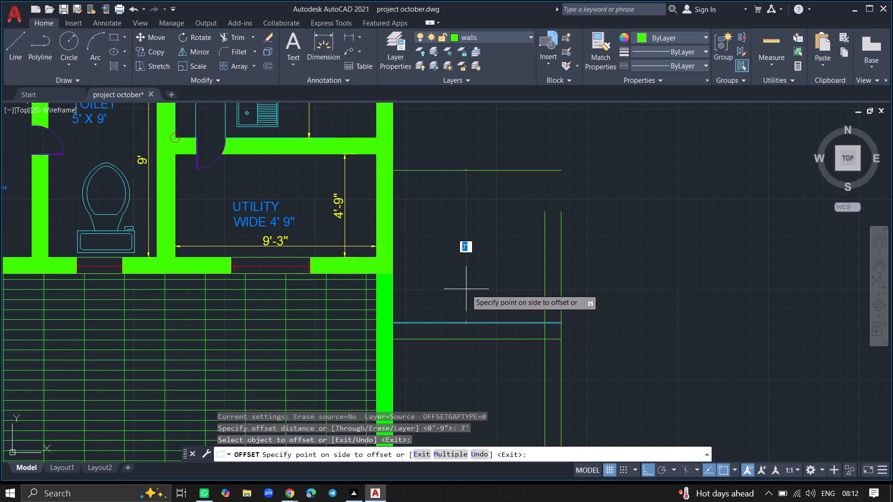
{"action": "left_click", "coordinate": [466, 289]}
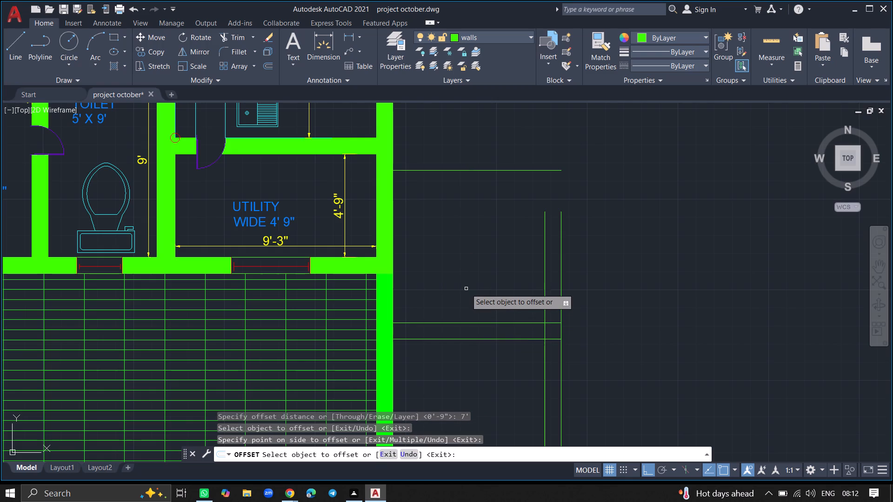
{"action": "key", "text": "Return"}
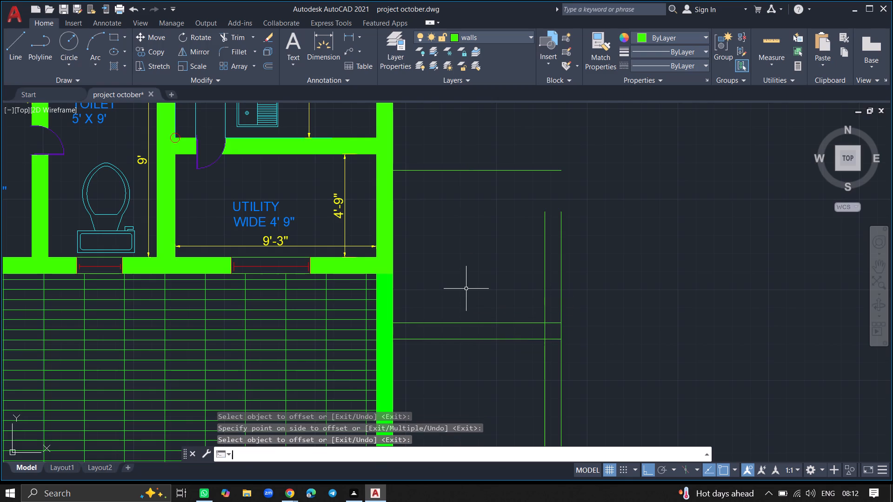
Extend both vertical lines of the new outer east wall up to the topmost horizontal line.
{"action": "type", "text": "EX"}
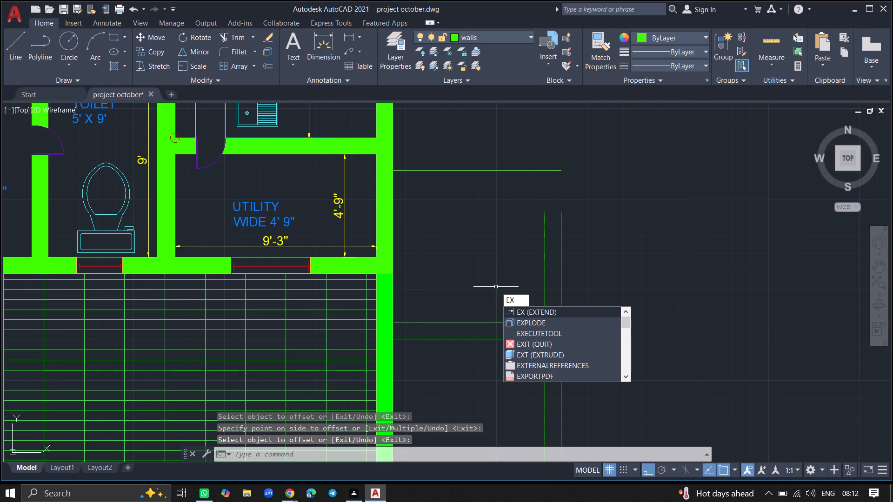
{"action": "left_click", "coordinate": [511, 309]}
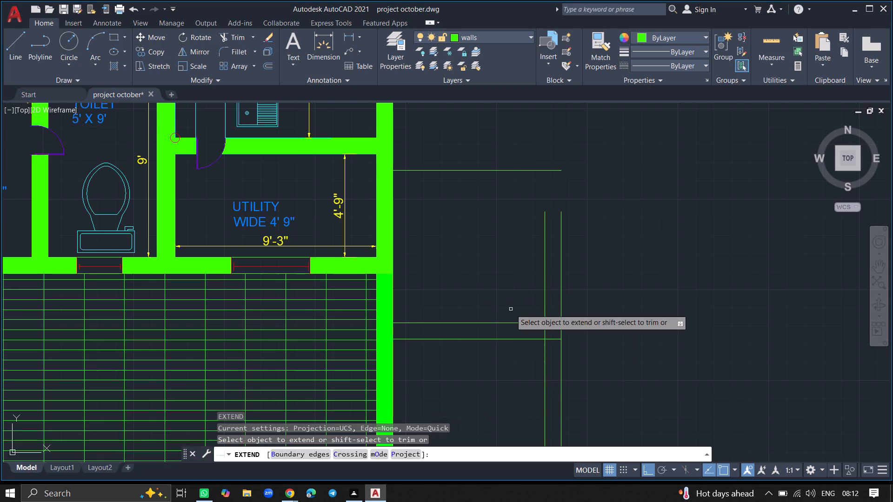
{"action": "left_click", "coordinate": [544, 285]}
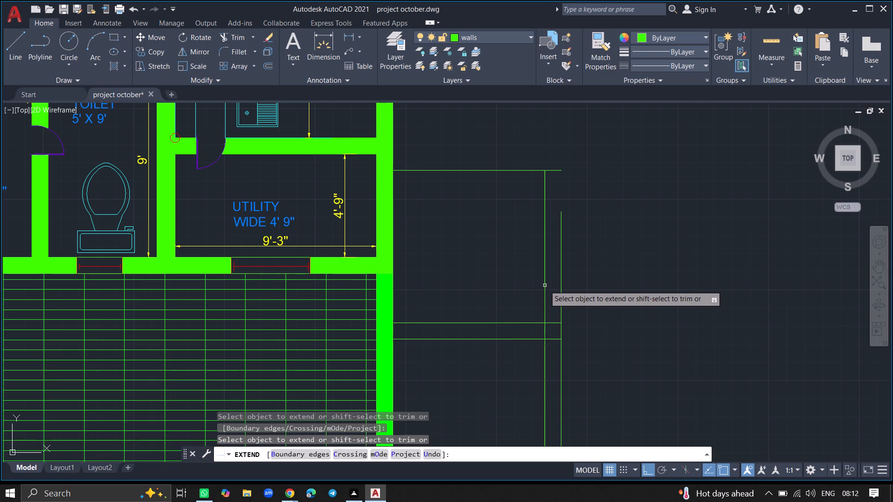
{"action": "left_click", "coordinate": [561, 277]}
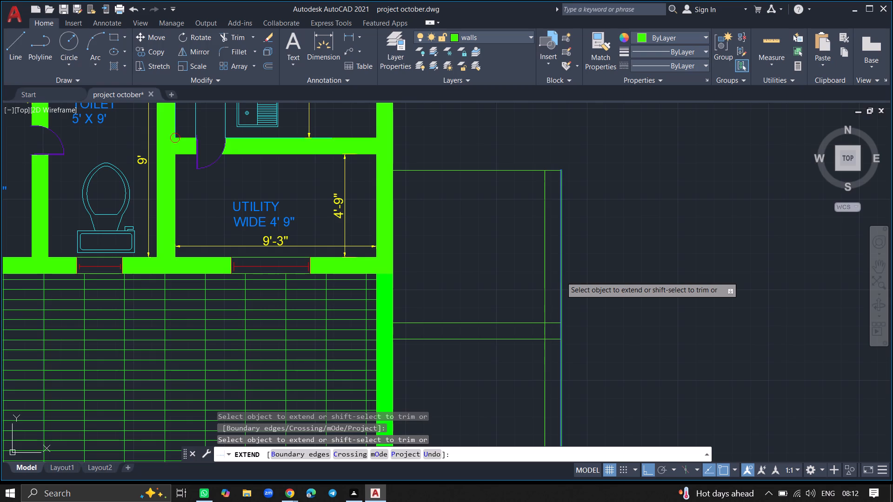
{"action": "key", "text": "Return"}
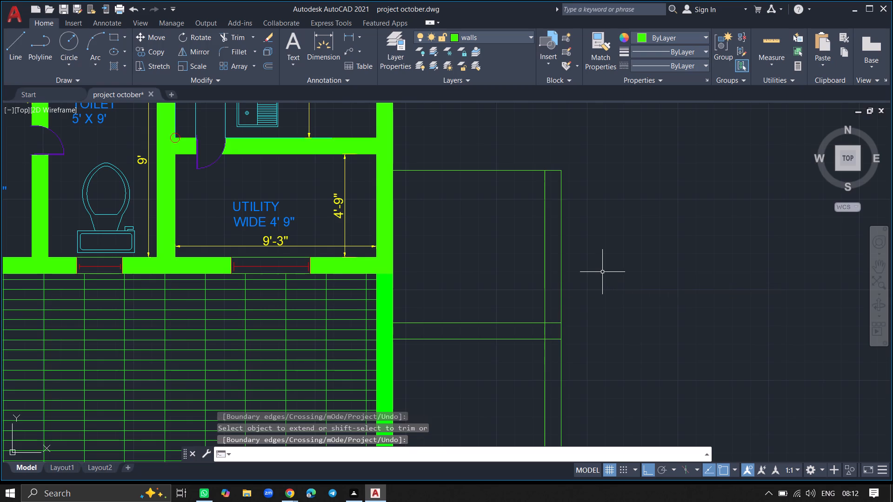
{"action": "scroll", "coordinate": [602, 272], "scroll_direction": "down", "scroll_amount": 1, "text": "ctrl"}
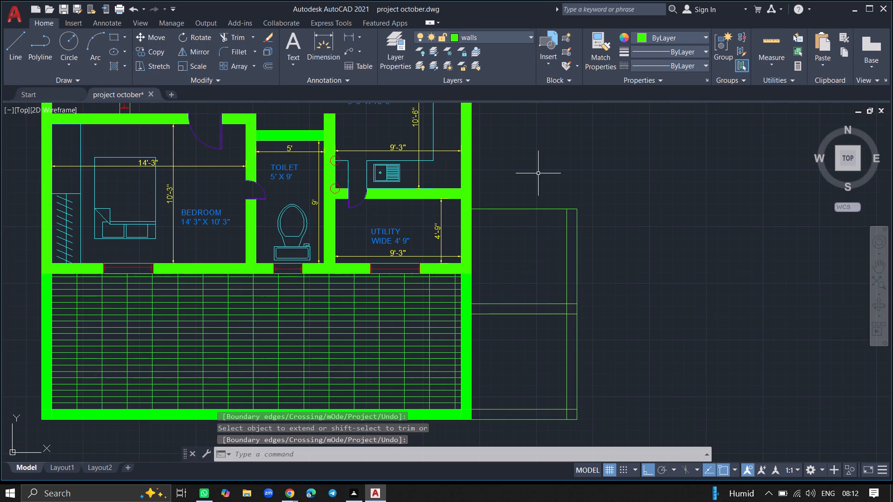
Offset the topmost horizontal line beside the utility room by 9" upward to form the wall's second face.
{"action": "key", "text": "o"}
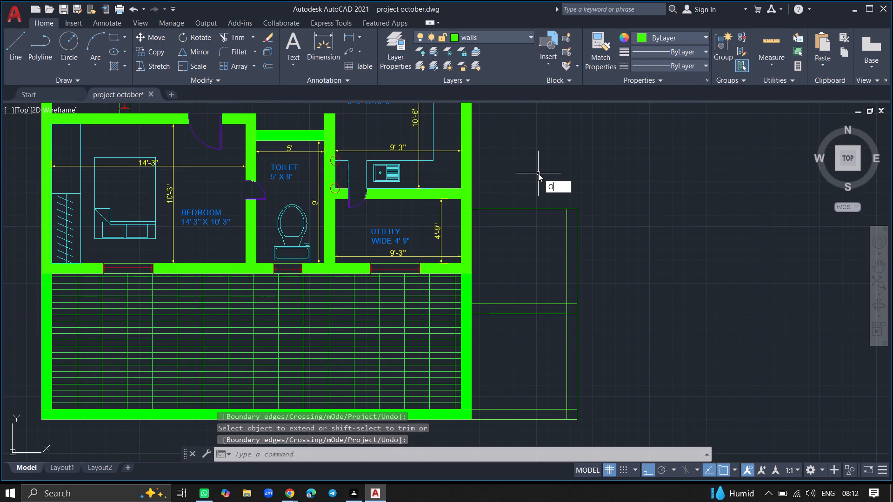
{"action": "type", "text": "FF"}
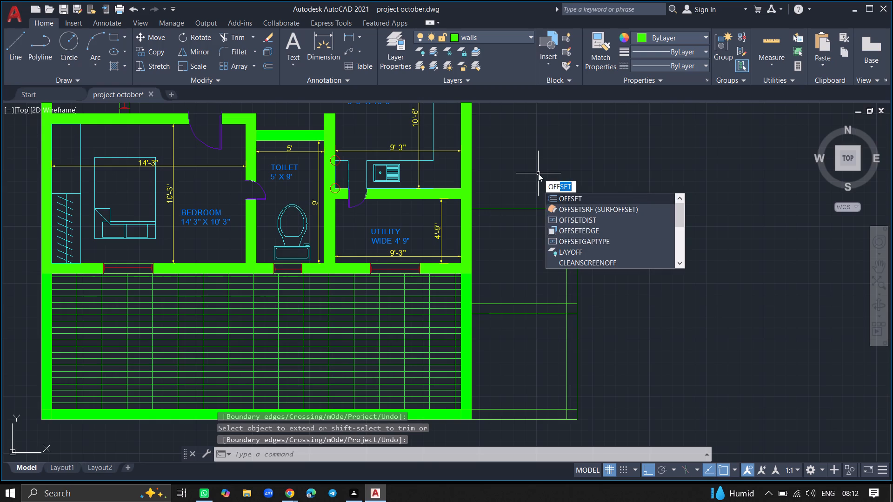
{"action": "type", "text": "SET"}
{"action": "key", "text": "Return"}
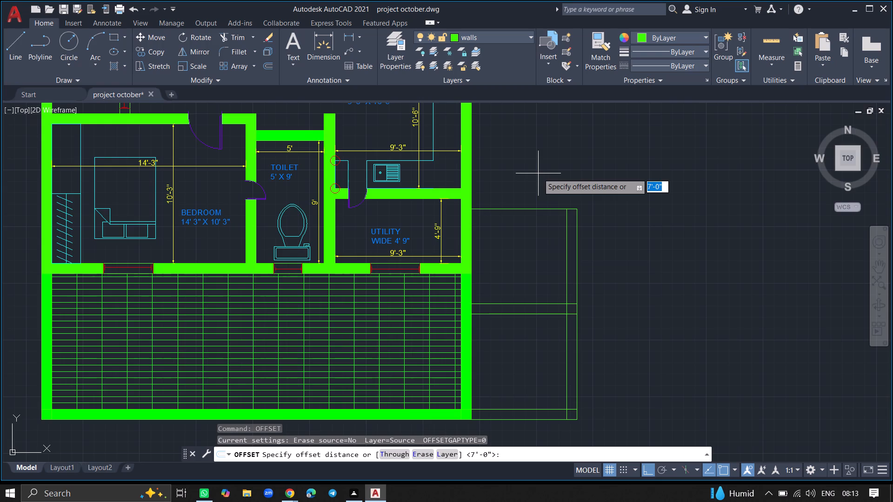
{"action": "key", "text": "9"}
{"action": "key", "text": "shift+quotedbl"}
{"action": "key", "text": "Return"}
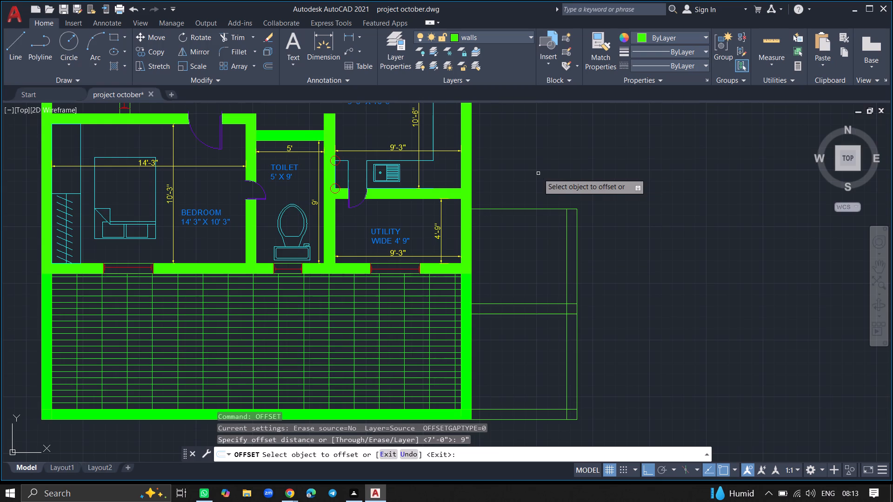
{"action": "left_click", "coordinate": [525, 209]}
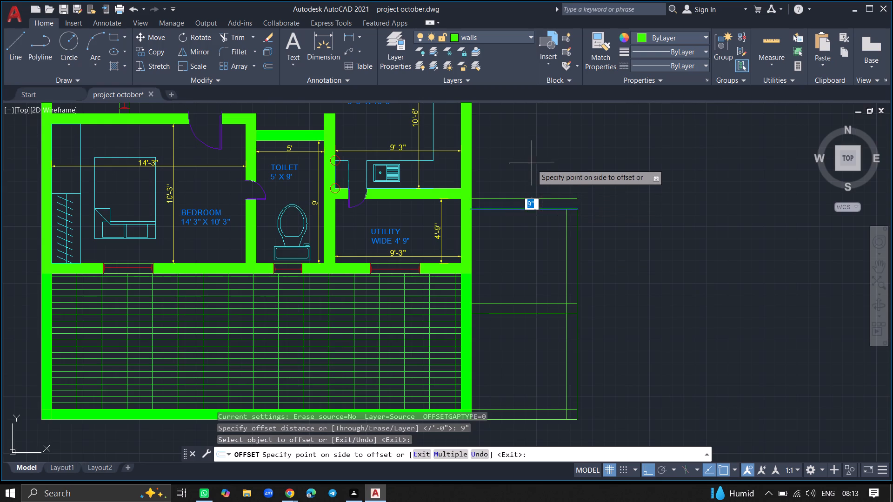
{"action": "left_click", "coordinate": [532, 162]}
{"action": "key", "text": "Return"}
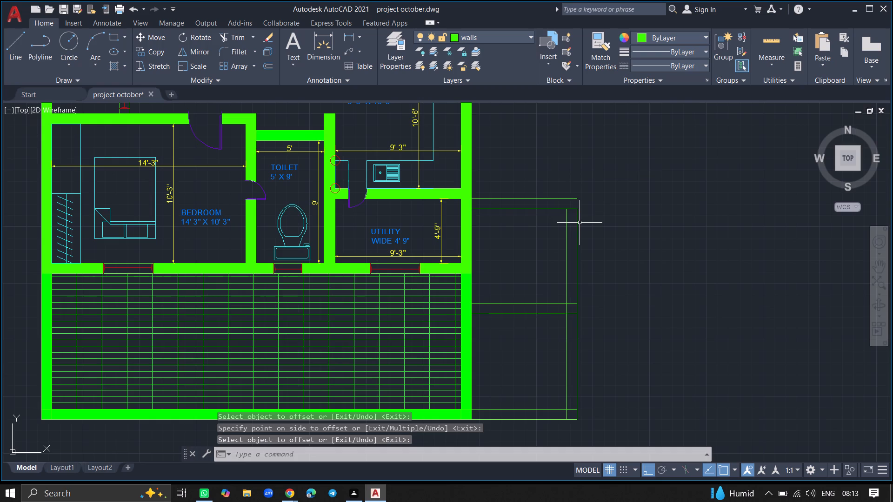
Extend both vertical lines of the outer east wall up to the new topmost horizontal line.
{"action": "type", "text": "EX"}
{"action": "key", "text": "Return"}
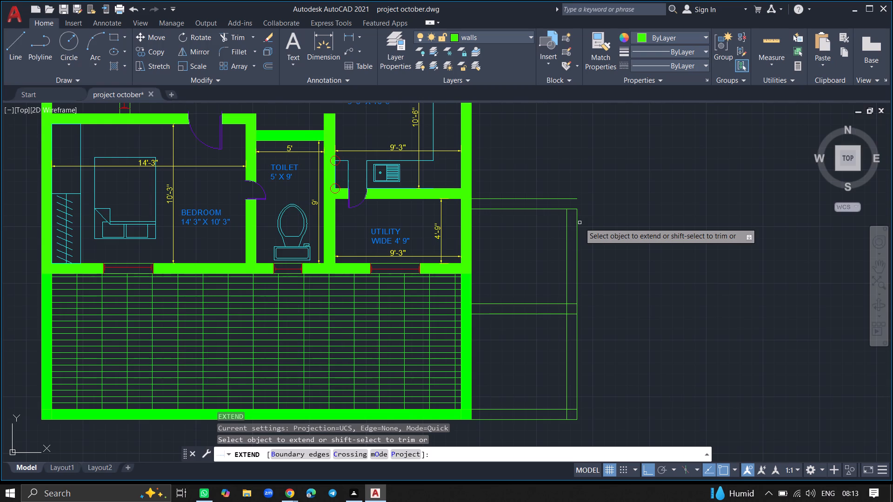
{"action": "scroll", "coordinate": [580, 223], "scroll_direction": "up", "scroll_amount": 1, "text": "ctrl"}
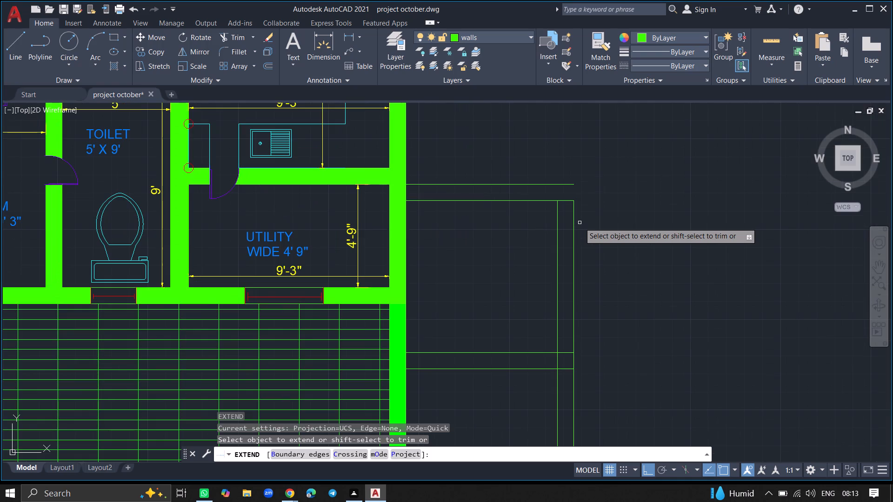
{"action": "left_click", "coordinate": [575, 222]}
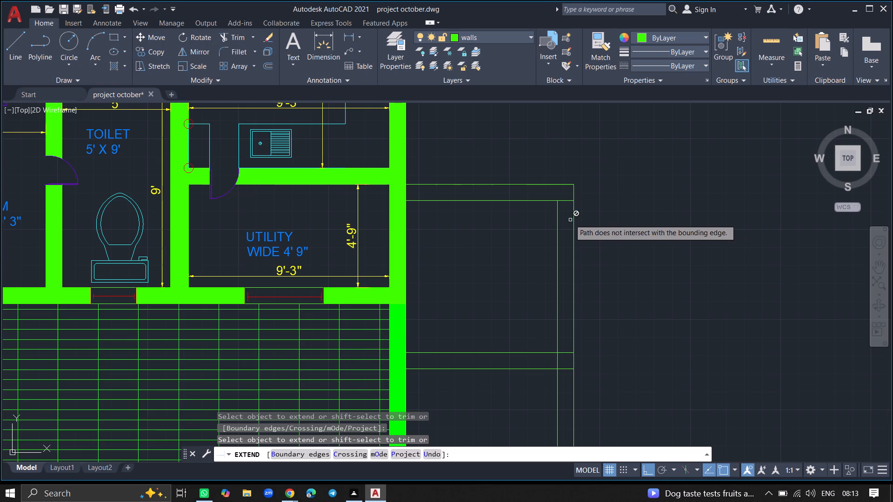
{"action": "left_click", "coordinate": [558, 219]}
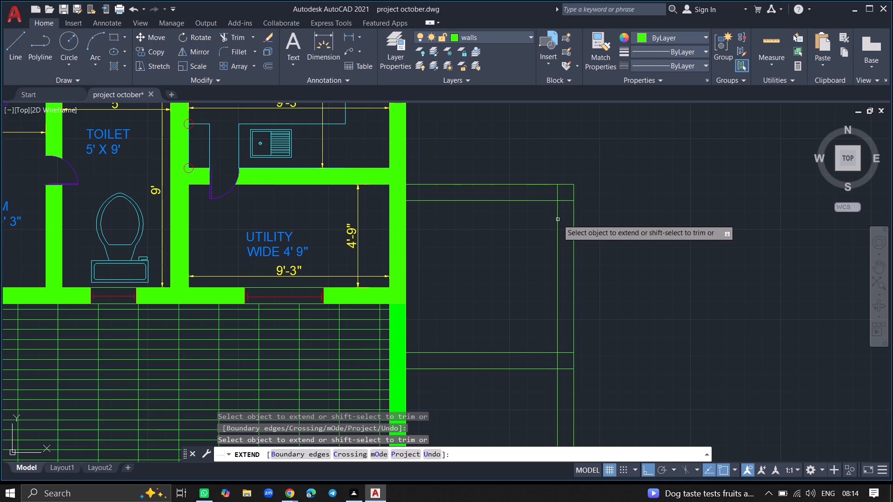
{"action": "key", "text": "Return"}
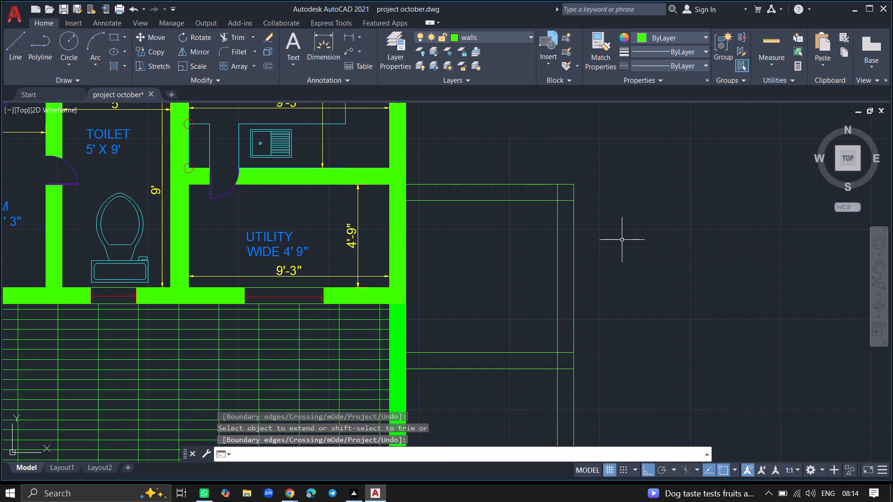
Save the drawing.
{"action": "scroll", "coordinate": [622, 240], "scroll_direction": "down", "scroll_amount": 3, "text": "ctrl"}
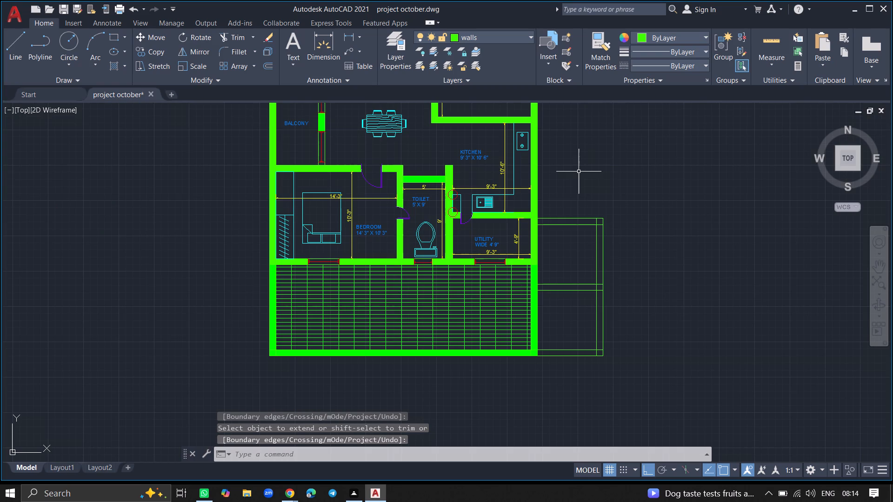
{"action": "key", "text": "o"}
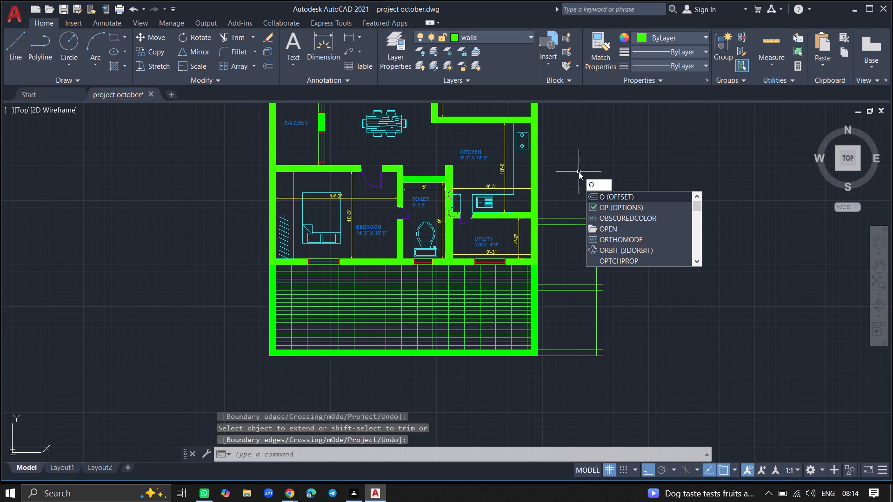
{"action": "key", "text": "Escape"}
{"action": "key", "text": "ctrl+s"}
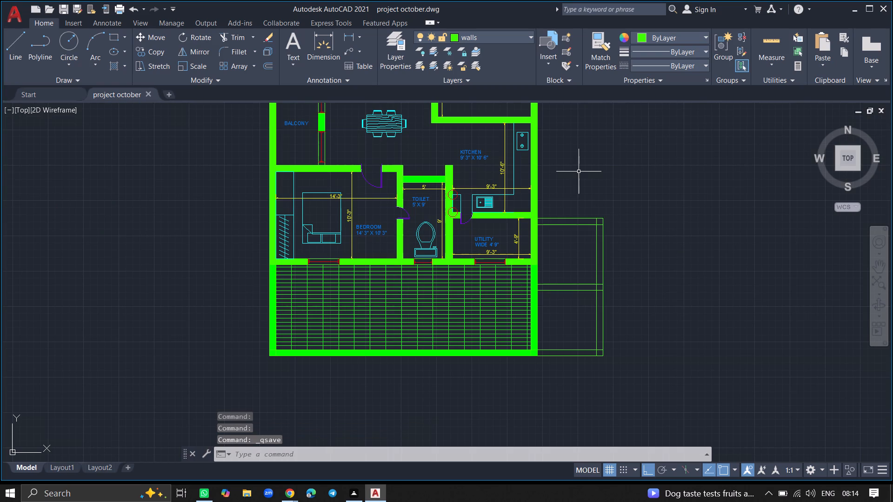
{"action": "key", "text": "ctrl+s"}
{"action": "key", "text": "ctrl+s"}
{"action": "key", "text": "ctrl+s"}
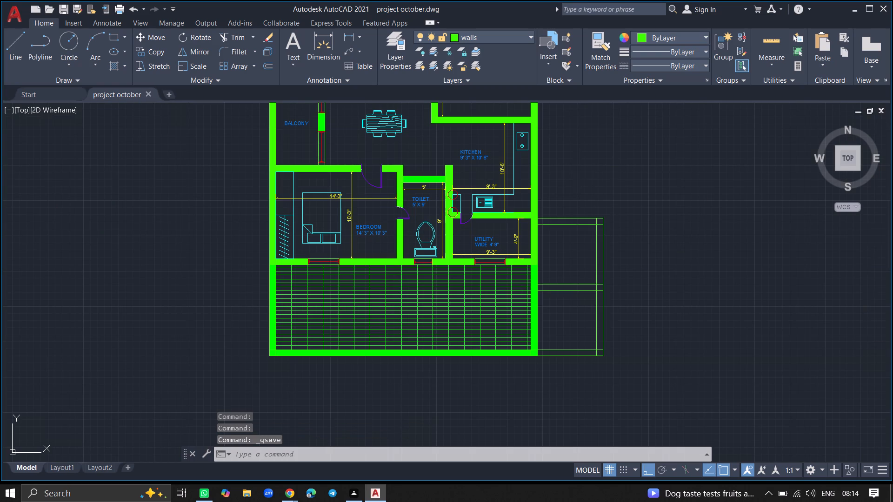
{"action": "key", "text": "ctrl+s"}
Offset the upper face line of the cross wall beside the utility room by 7' upward, alongside the kitchen.
{"action": "key", "text": "o"}
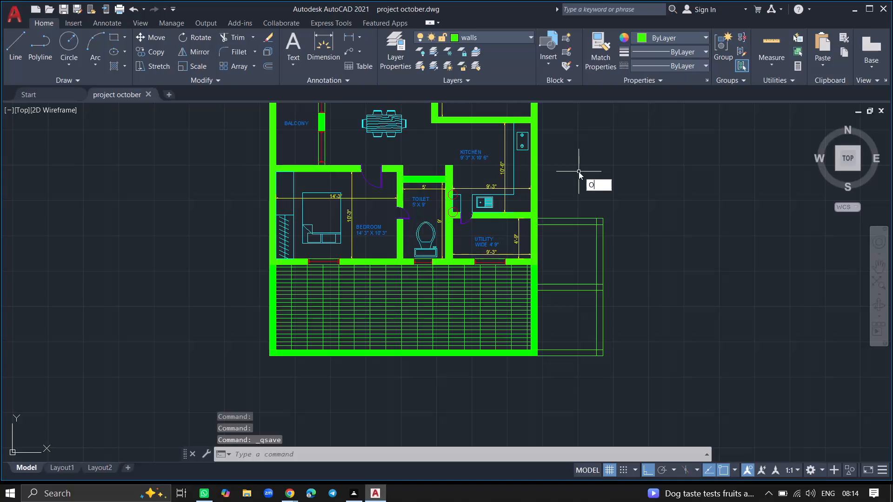
{"action": "type", "text": "FF"}
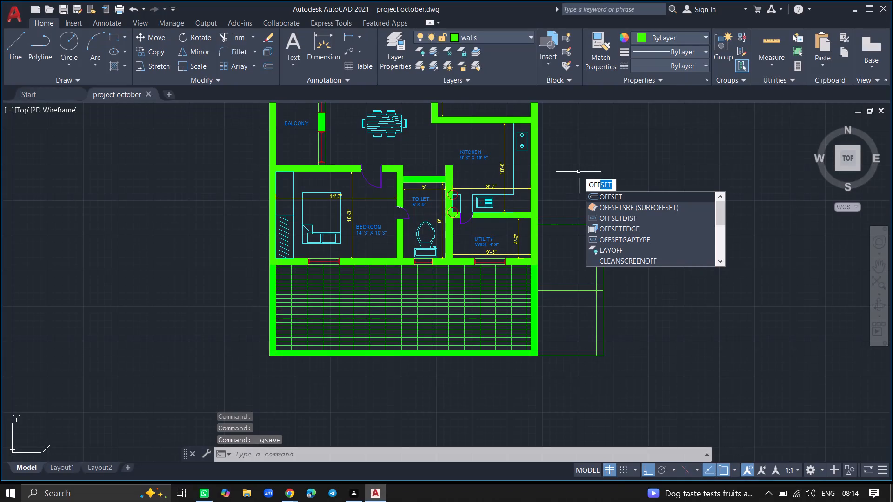
{"action": "left_click", "coordinate": [593, 194]}
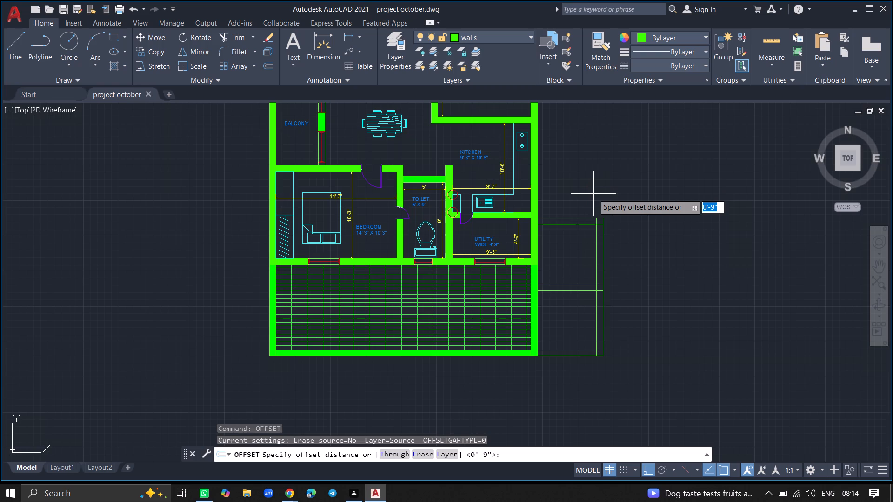
{"action": "type", "text": "7'"}
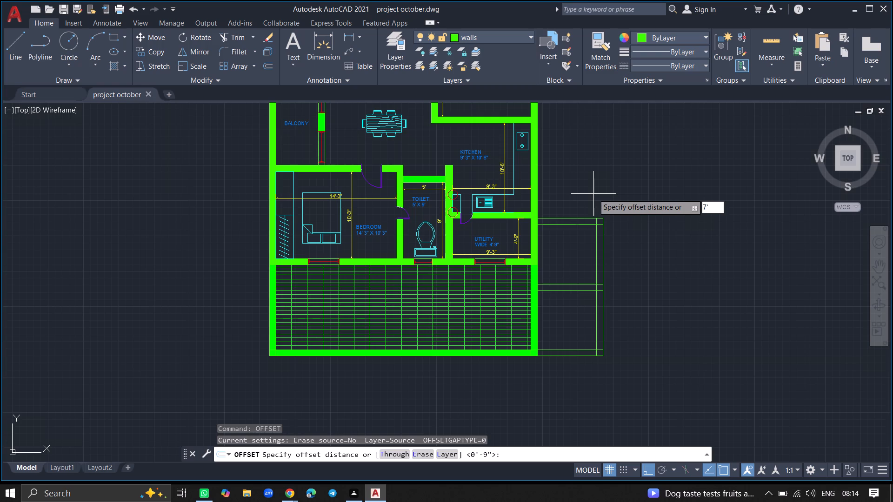
{"action": "key", "text": "Return"}
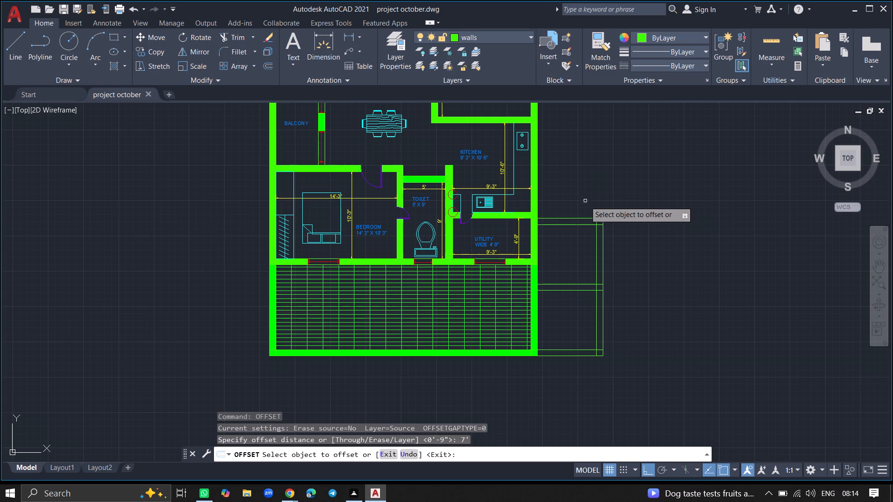
{"action": "left_click", "coordinate": [580, 218]}
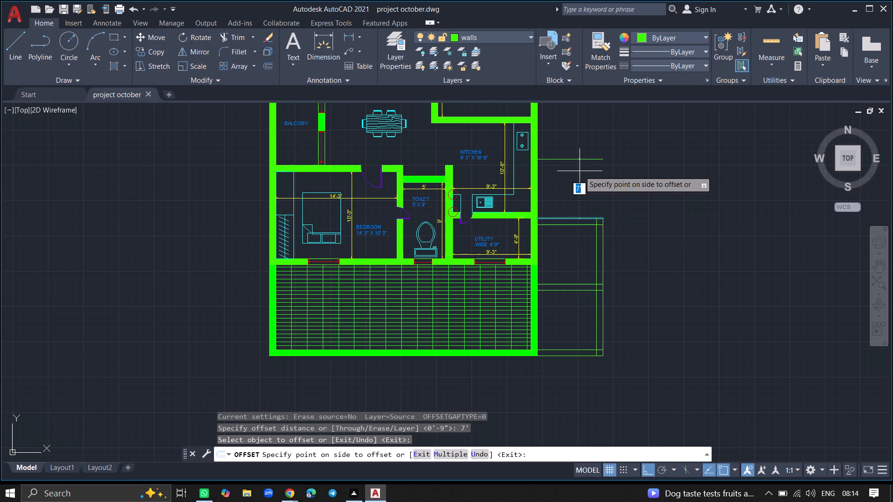
{"action": "left_click", "coordinate": [580, 171]}
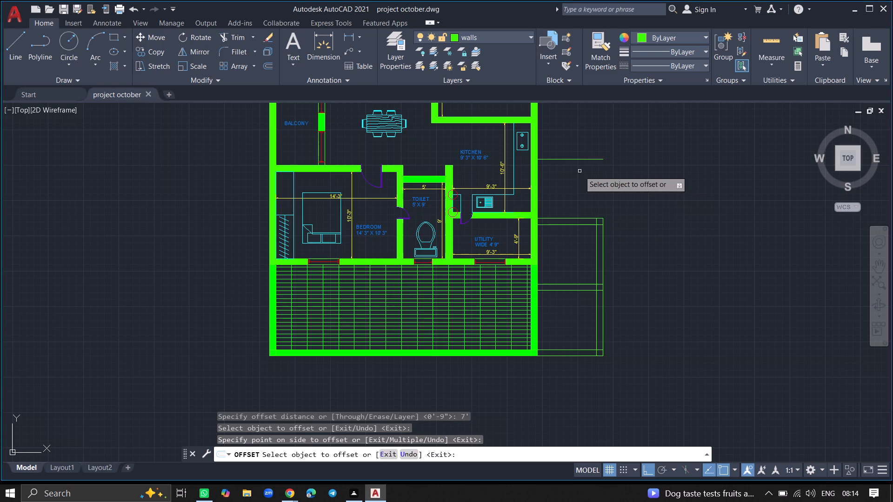
{"action": "key", "text": "Return"}
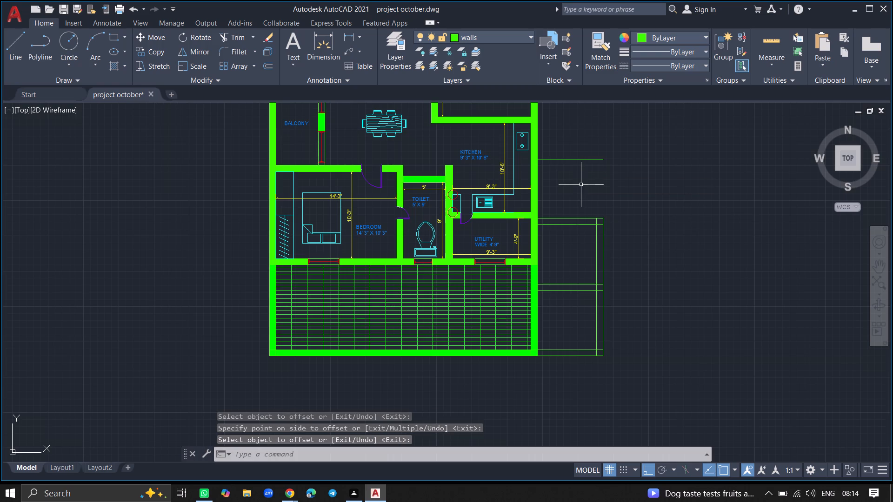
Extend both vertical lines of the outer east wall up to the new horizontal line beside the kitchen.
{"action": "scroll", "coordinate": [592, 230], "scroll_direction": "up", "scroll_amount": 1, "text": "ctrl"}
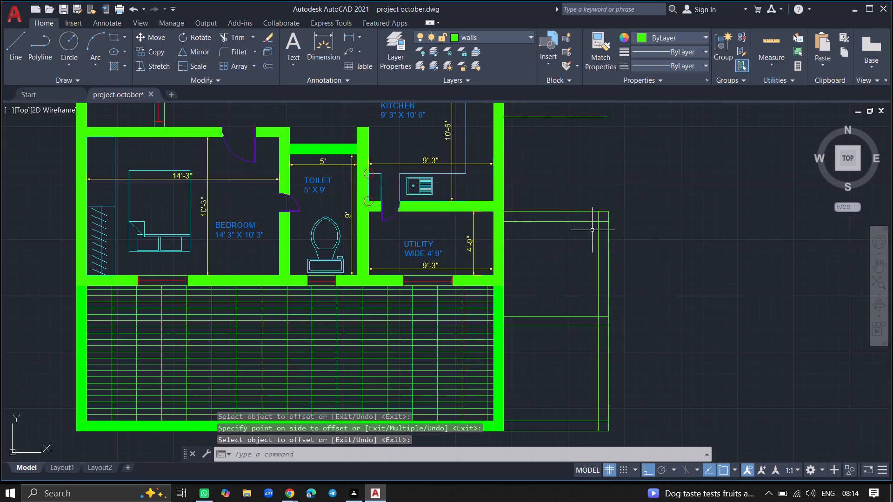
{"action": "type", "text": "EXTEND"}
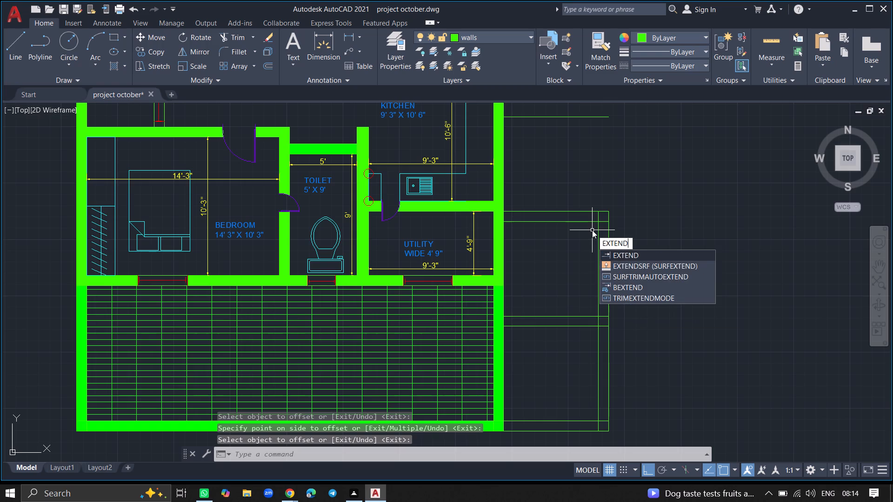
{"action": "key", "text": "Return"}
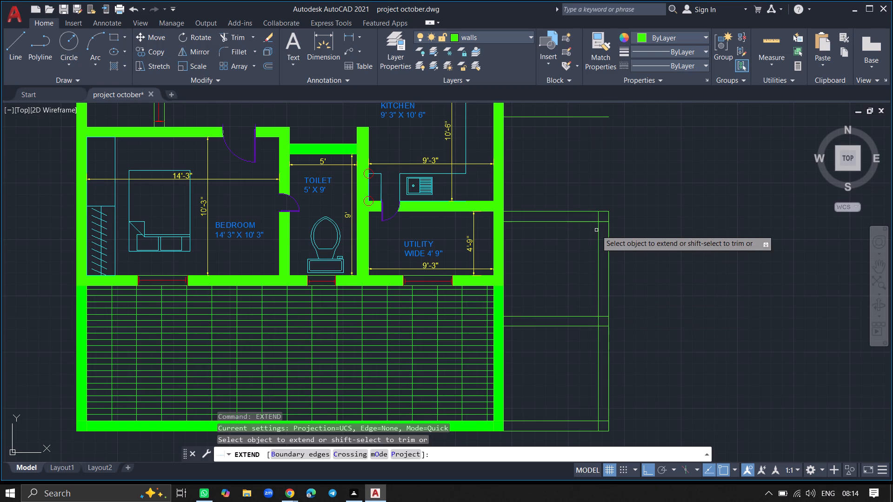
{"action": "left_click", "coordinate": [598, 230]}
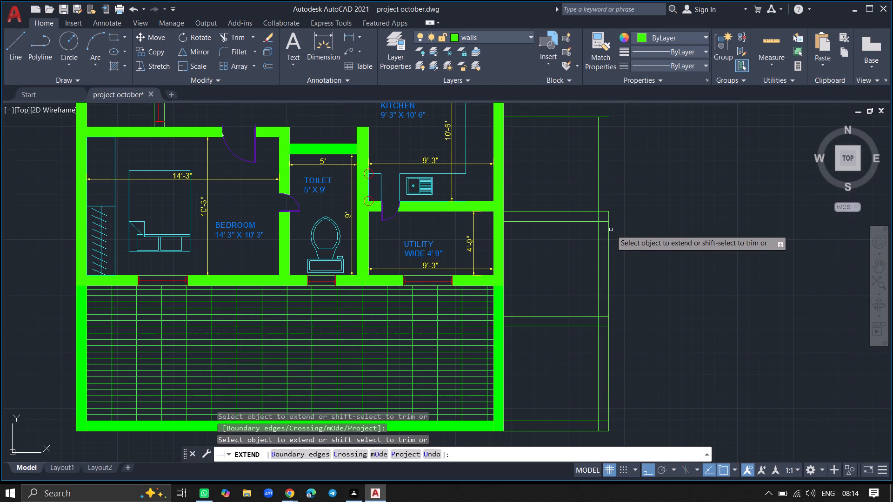
{"action": "left_click", "coordinate": [609, 230]}
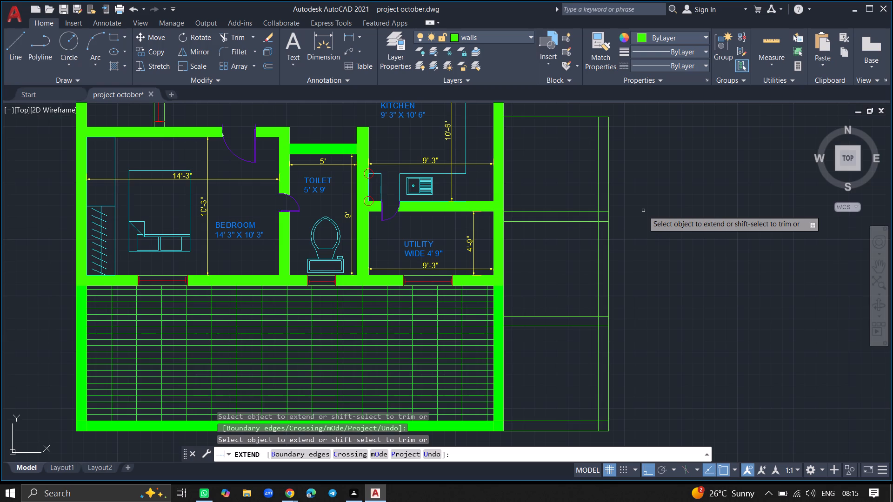
{"action": "key", "text": "Return"}
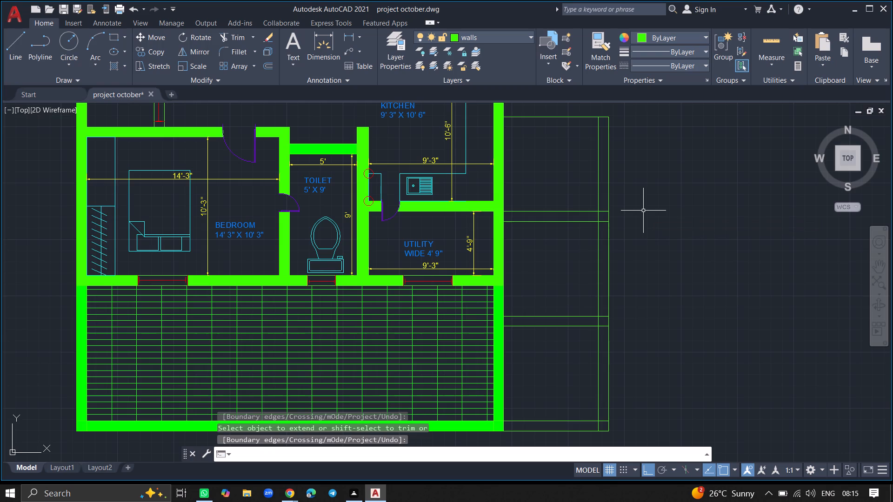
Offset the topmost horizontal line beside the kitchen by 9" upward to form the second face of that cross wall.
{"action": "key", "text": "o"}
{"action": "type", "text": "FFSET"}
{"action": "key", "text": "Return"}
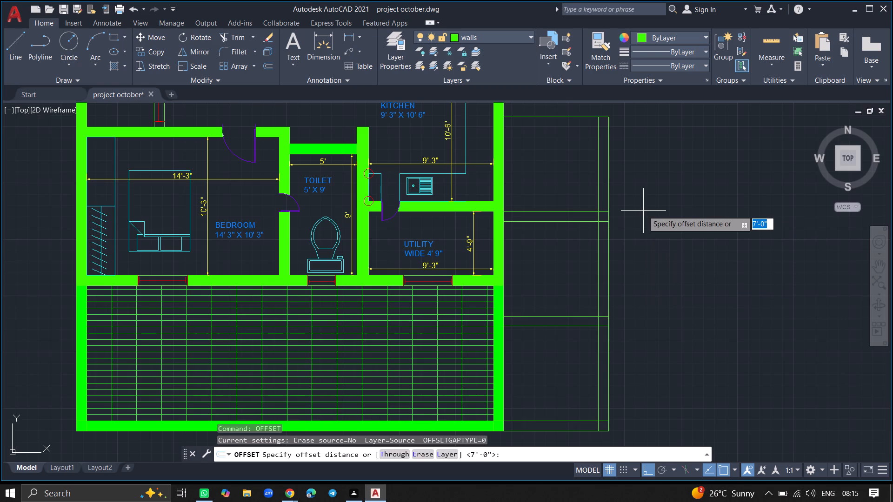
{"action": "key", "text": "9"}
{"action": "key", "text": "shift+quotedbl"}
{"action": "key", "text": "Return"}
{"action": "scroll", "coordinate": [643, 211], "scroll_direction": "down", "scroll_amount": 1, "text": "ctrl"}
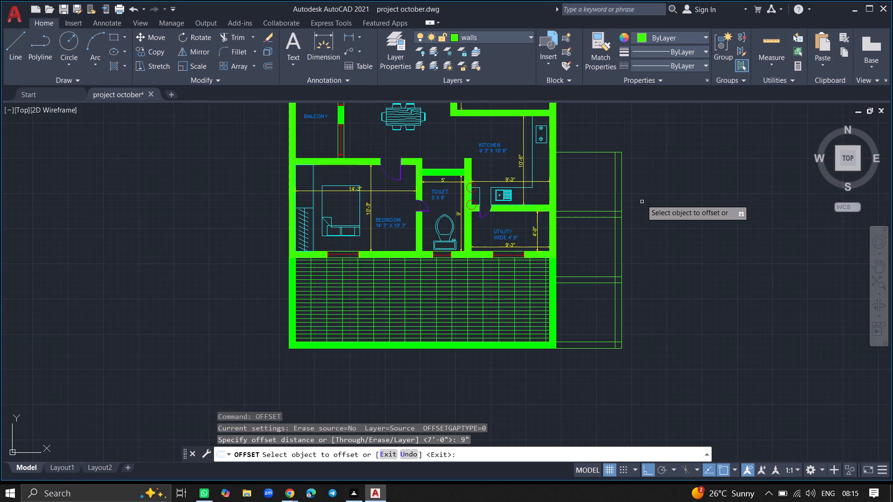
{"action": "left_click", "coordinate": [600, 151]}
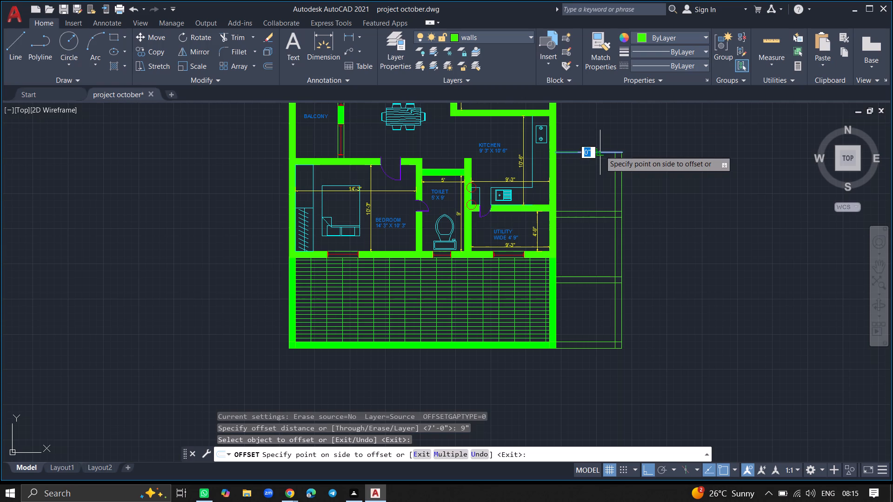
{"action": "left_click", "coordinate": [600, 122]}
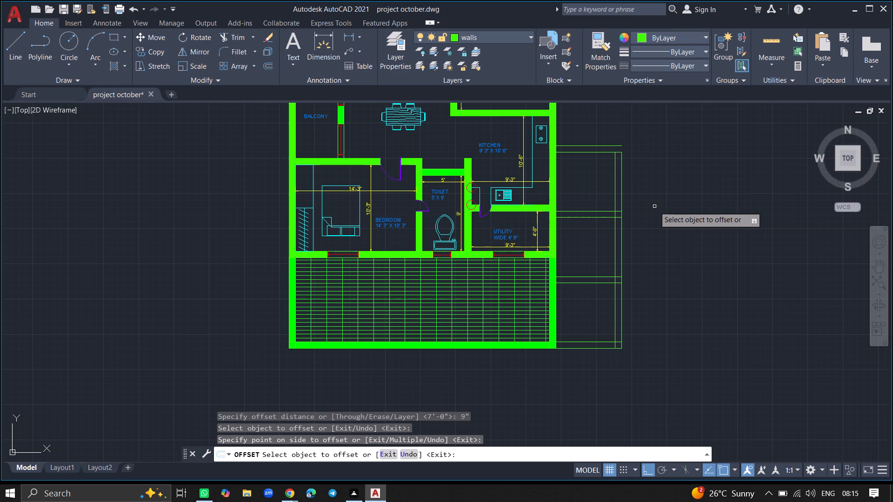
Extend both vertical lines of the outer east wall up to the topmost horizontal line beside the kitchen.
{"action": "key", "text": "Return"}
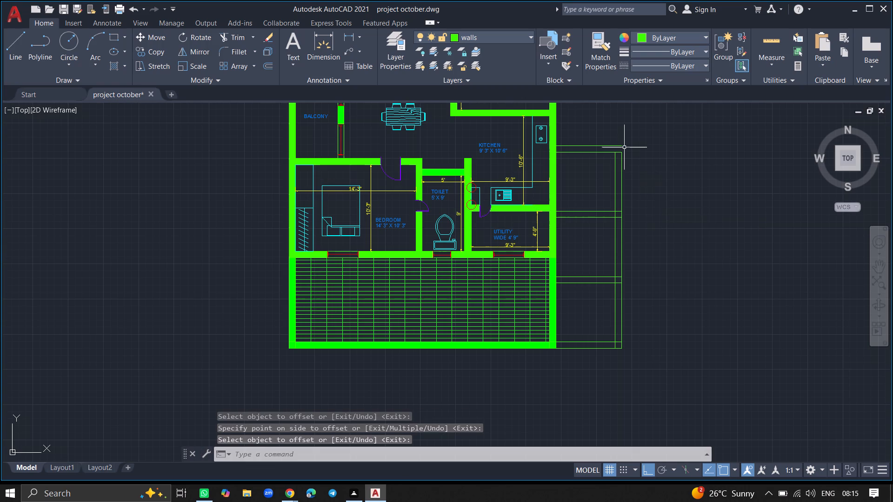
{"action": "scroll", "coordinate": [624, 147], "scroll_direction": "up", "scroll_amount": 3, "text": "ctrl"}
{"action": "type", "text": "EXTEND"}
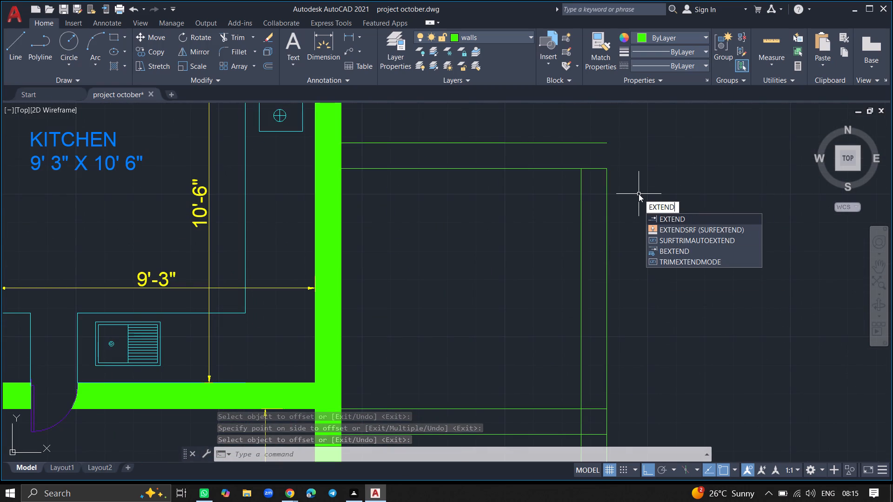
{"action": "key", "text": "Return"}
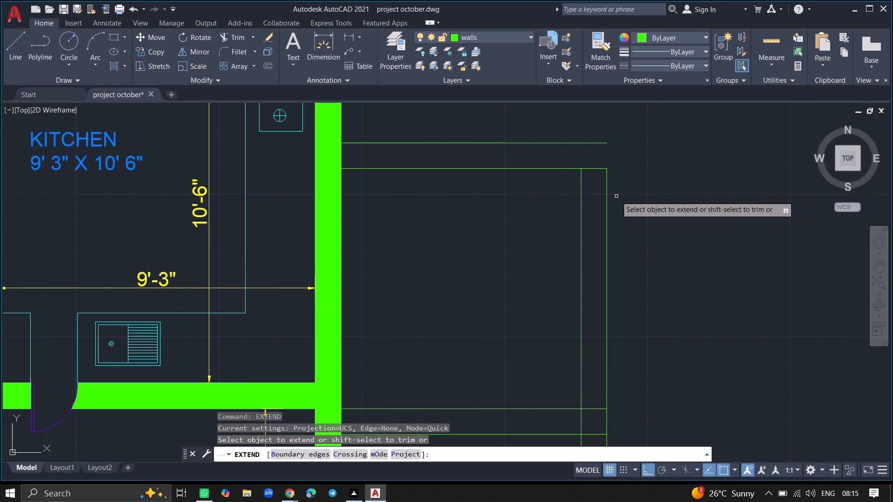
{"action": "left_click", "coordinate": [607, 198]}
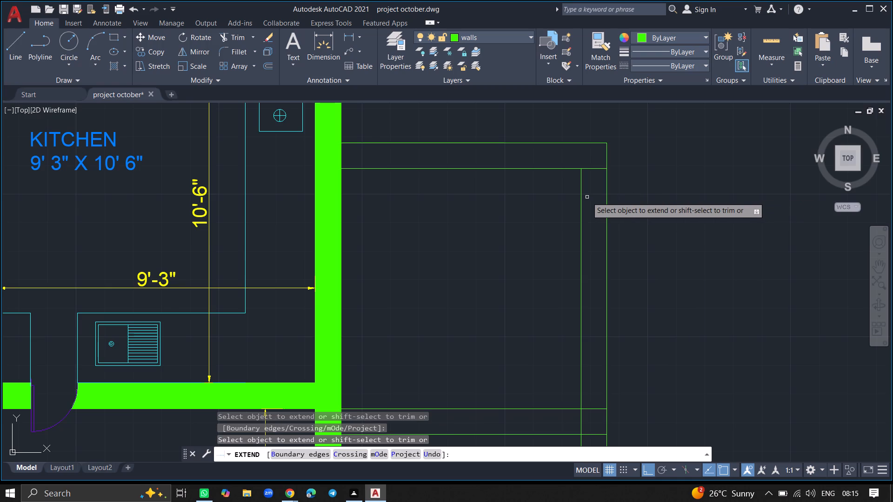
{"action": "left_click", "coordinate": [581, 197]}
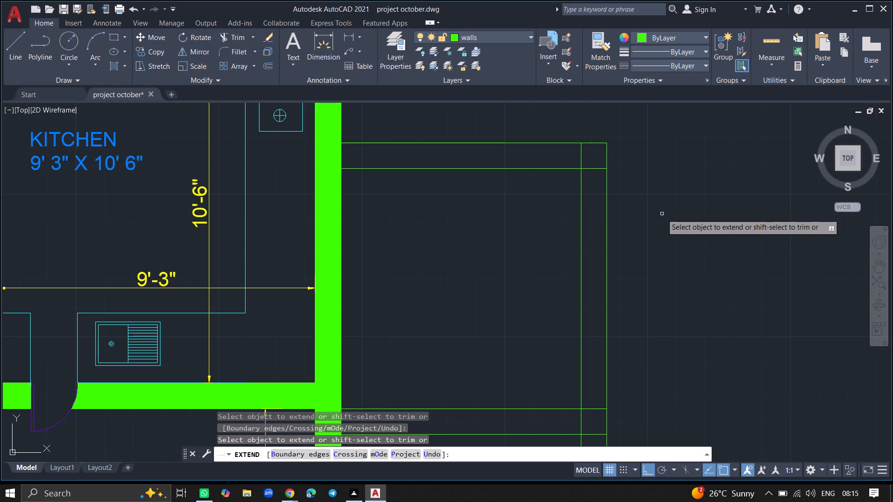
{"action": "key", "text": "Return"}
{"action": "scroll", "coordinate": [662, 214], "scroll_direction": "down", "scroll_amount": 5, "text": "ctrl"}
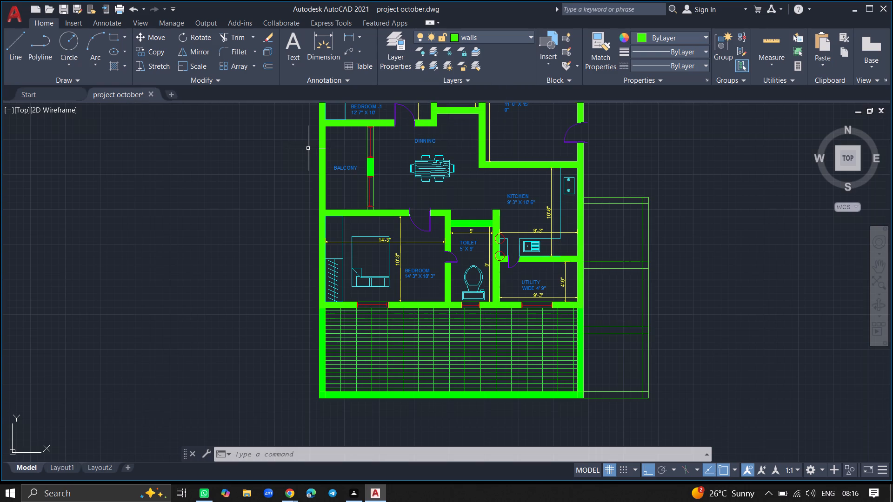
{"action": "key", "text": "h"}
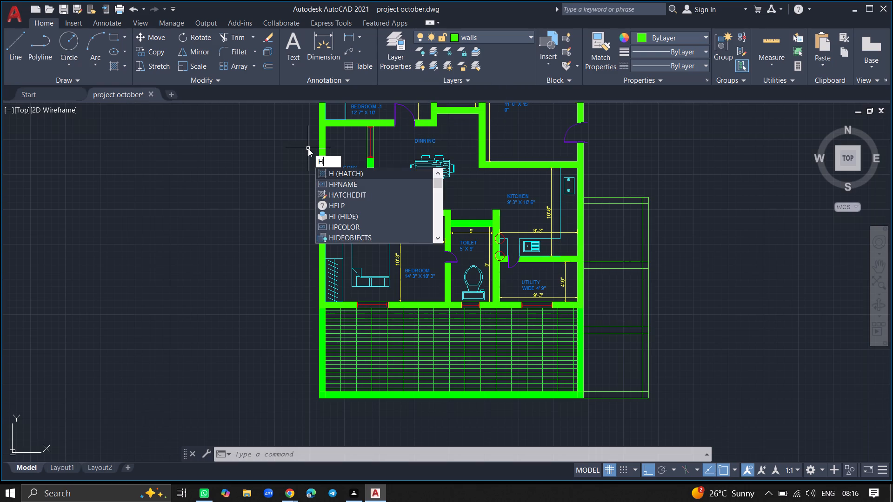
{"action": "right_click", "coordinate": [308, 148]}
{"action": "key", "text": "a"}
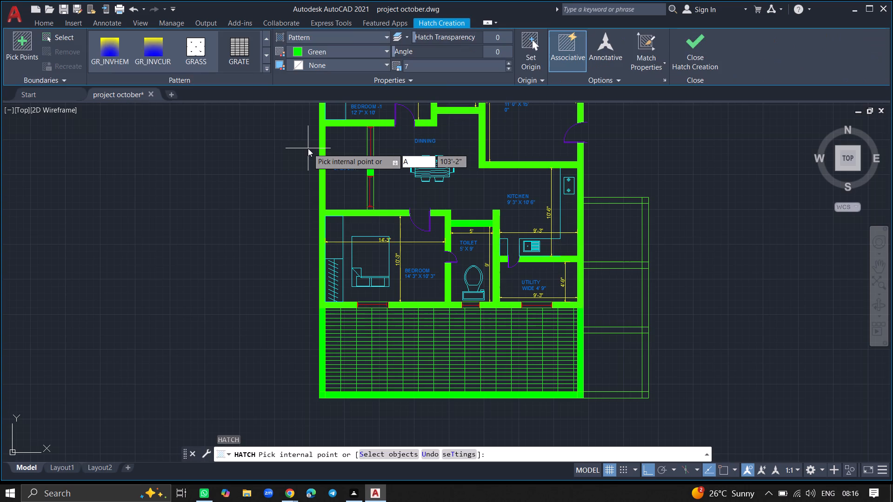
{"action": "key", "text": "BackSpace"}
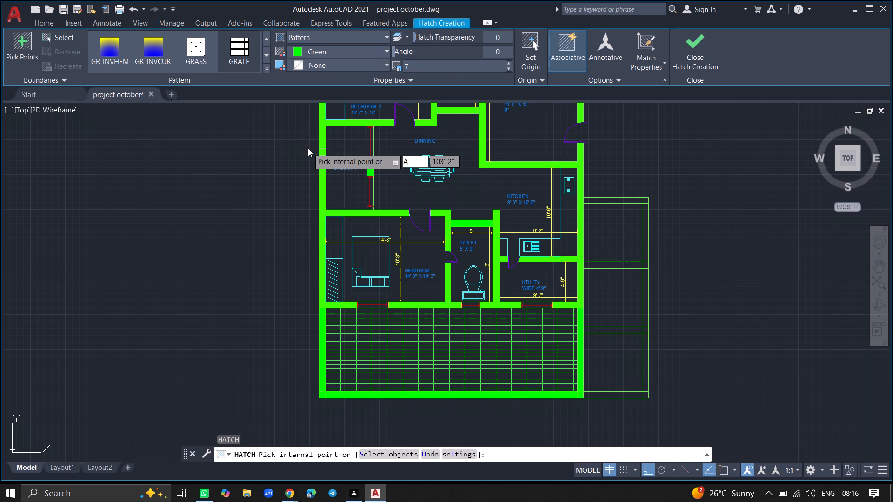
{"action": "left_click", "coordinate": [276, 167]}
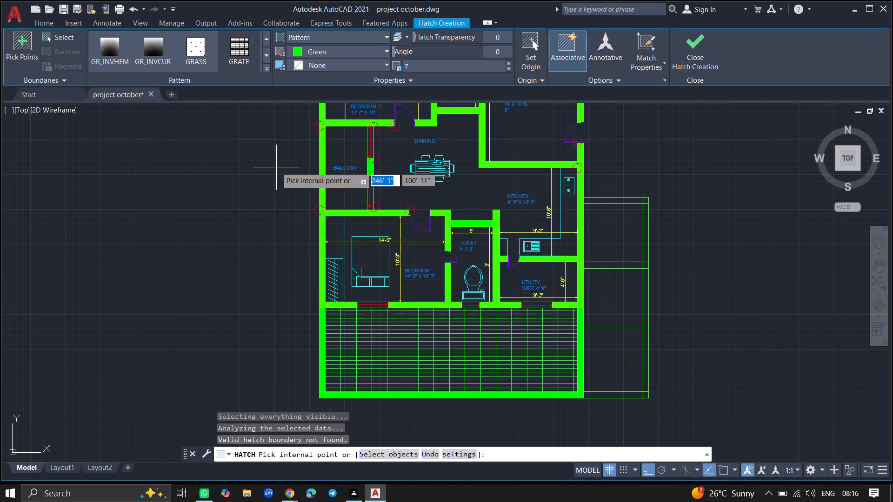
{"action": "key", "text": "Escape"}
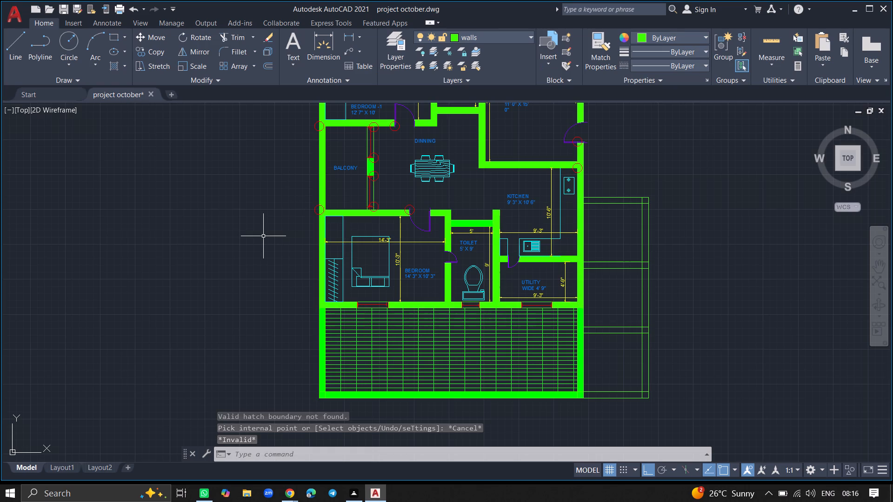
Start a hatch with the SOLID pattern.
{"action": "key", "text": "h"}
{"action": "type", "text": "ATCH"}
{"action": "key", "text": "Return"}
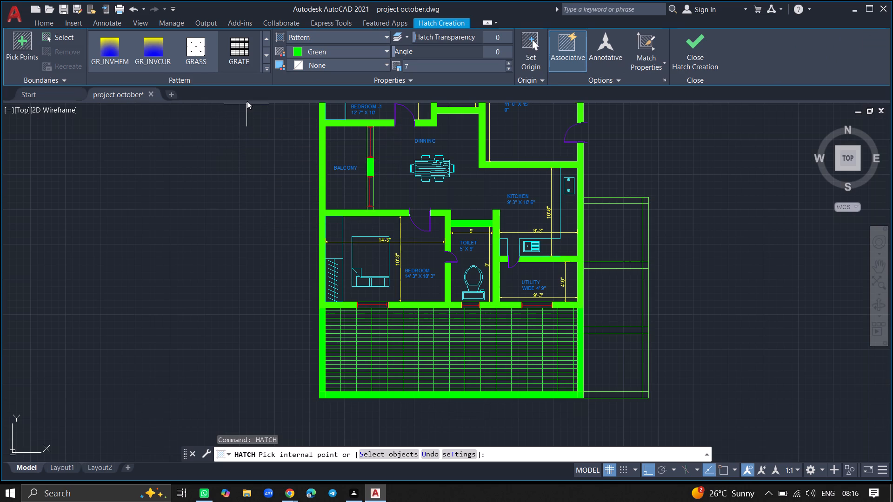
{"action": "left_click", "coordinate": [263, 34]}
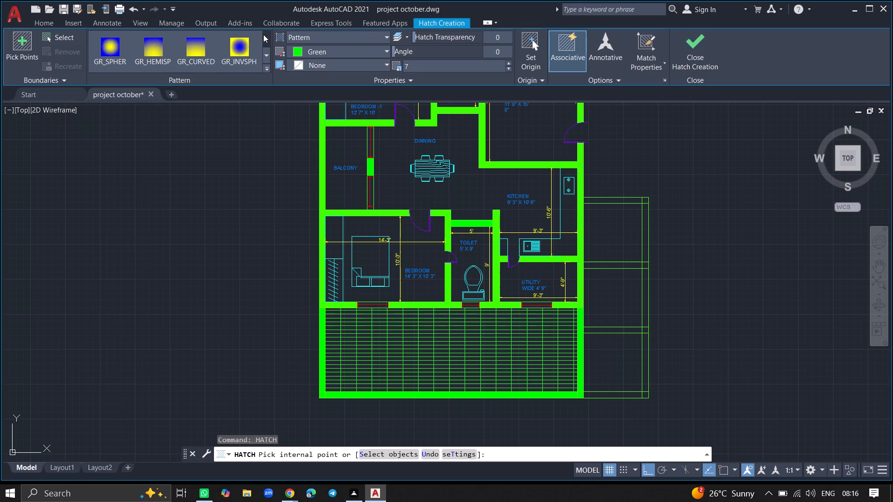
{"action": "left_click", "coordinate": [263, 34]}
{"action": "left_click", "coordinate": [263, 34]}
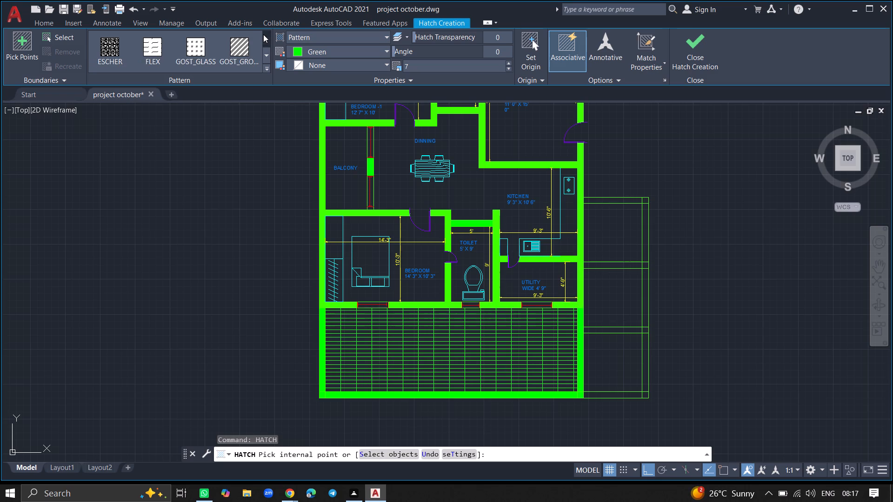
{"action": "left_click", "coordinate": [263, 34]}
{"action": "left_click", "coordinate": [263, 34]}
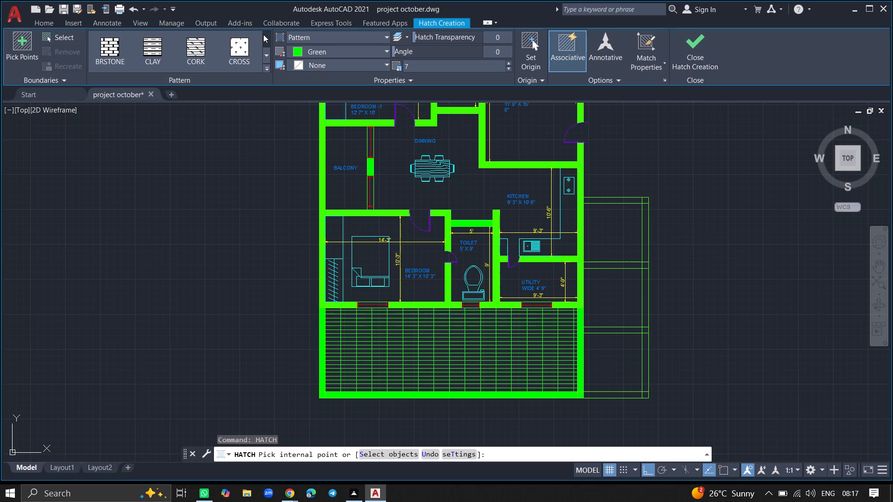
{"action": "left_click", "coordinate": [263, 34]}
{"action": "left_click", "coordinate": [263, 34]}
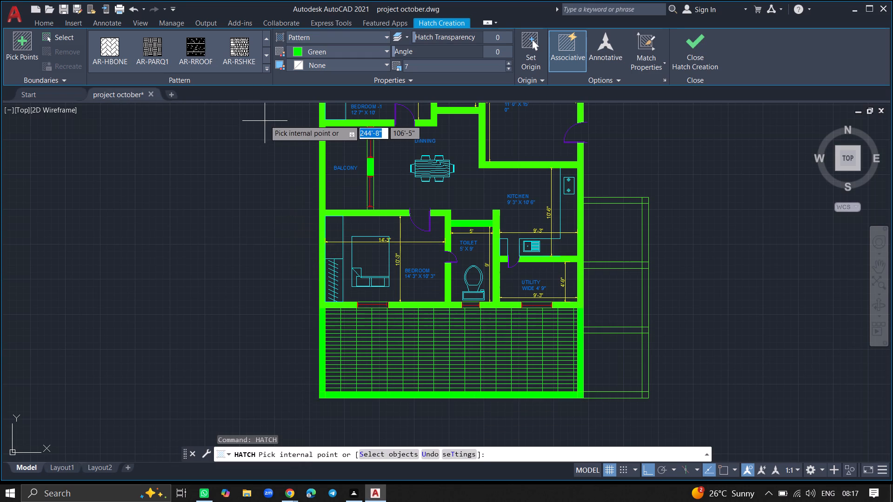
{"action": "left_click", "coordinate": [265, 42]}
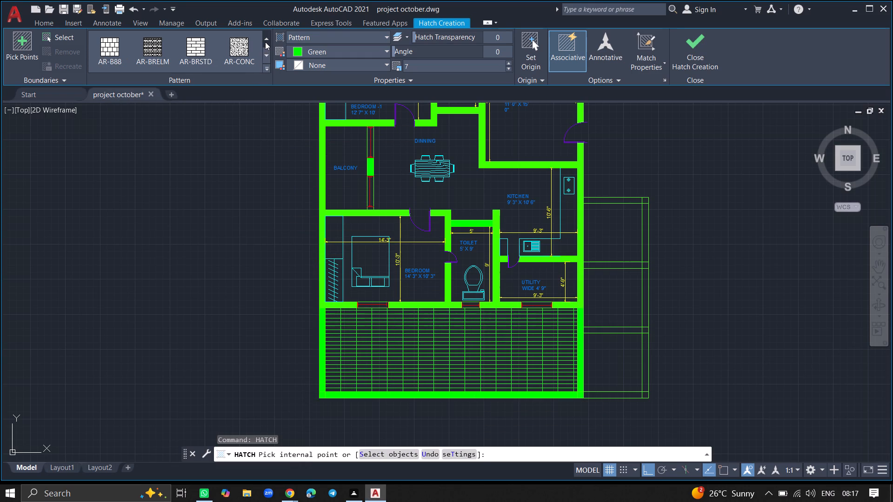
{"action": "left_click", "coordinate": [265, 41]}
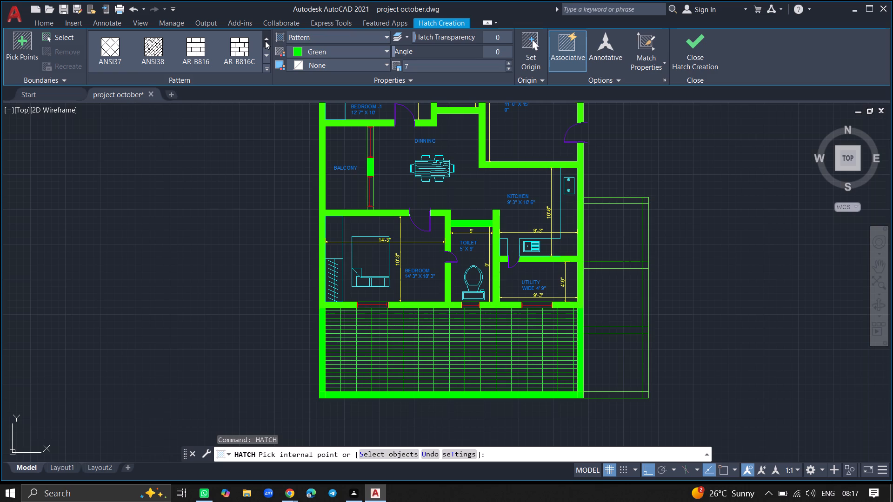
{"action": "left_click", "coordinate": [265, 41]}
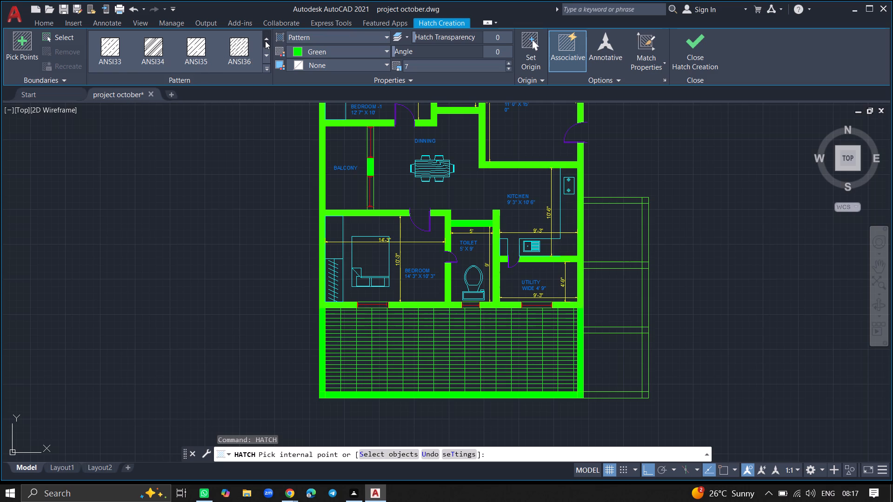
{"action": "left_click", "coordinate": [265, 41]}
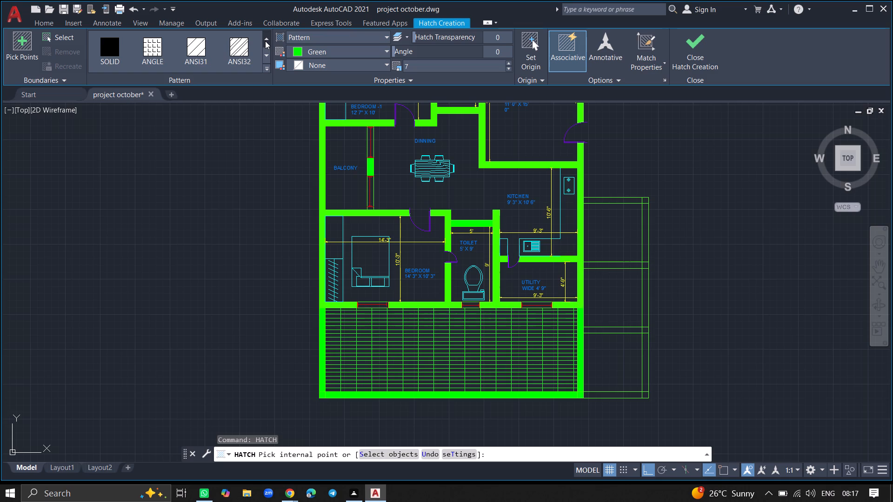
{"action": "left_click", "coordinate": [265, 41]}
{"action": "left_click", "coordinate": [117, 56]}
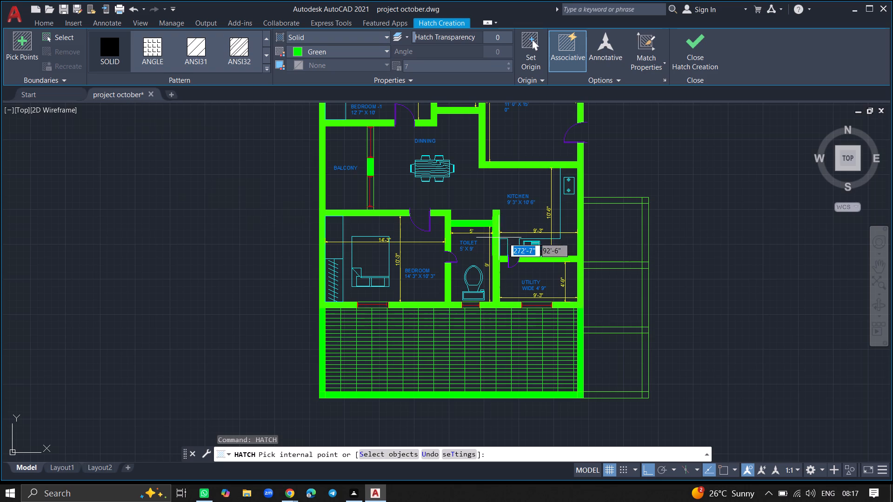
Fill the top two cross walls, their east corner and junction, and the upper and middle stretches of the outer east wall.
{"action": "scroll", "coordinate": [609, 199], "scroll_direction": "up", "scroll_amount": 6, "text": "ctrl"}
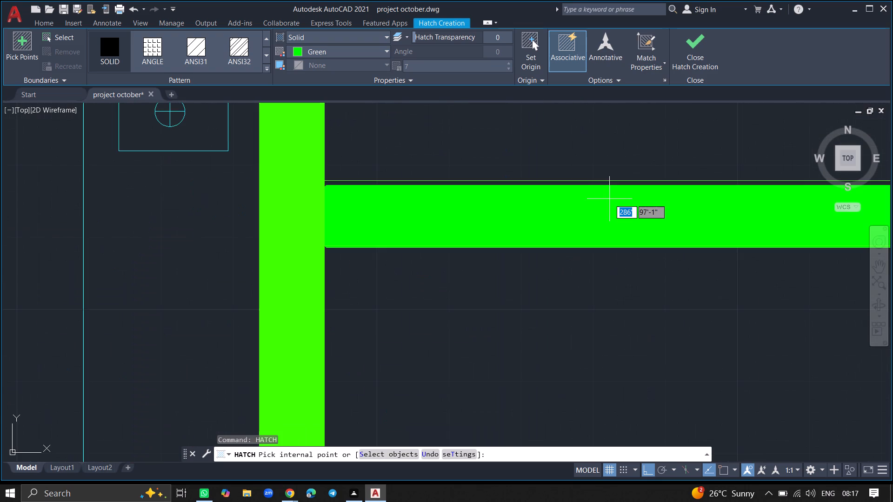
{"action": "left_click", "coordinate": [609, 199]}
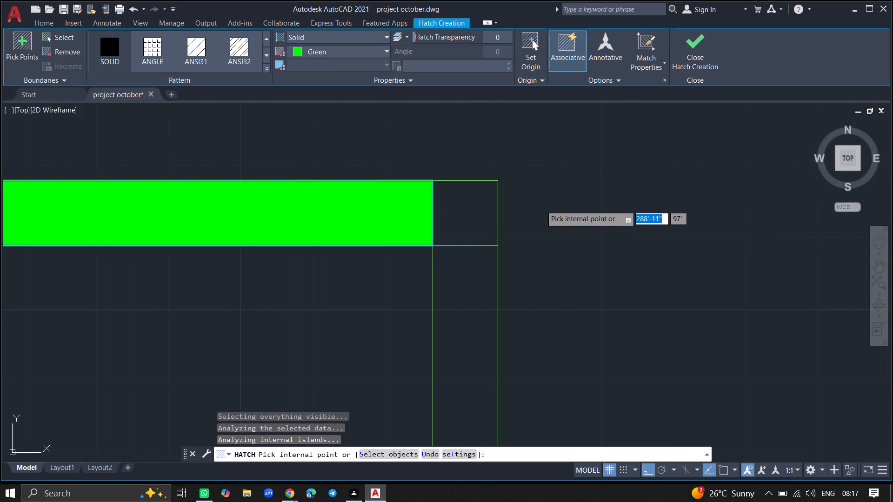
{"action": "left_click", "coordinate": [479, 204]}
{"action": "scroll", "coordinate": [479, 204], "scroll_direction": "down", "scroll_amount": 4, "text": "ctrl"}
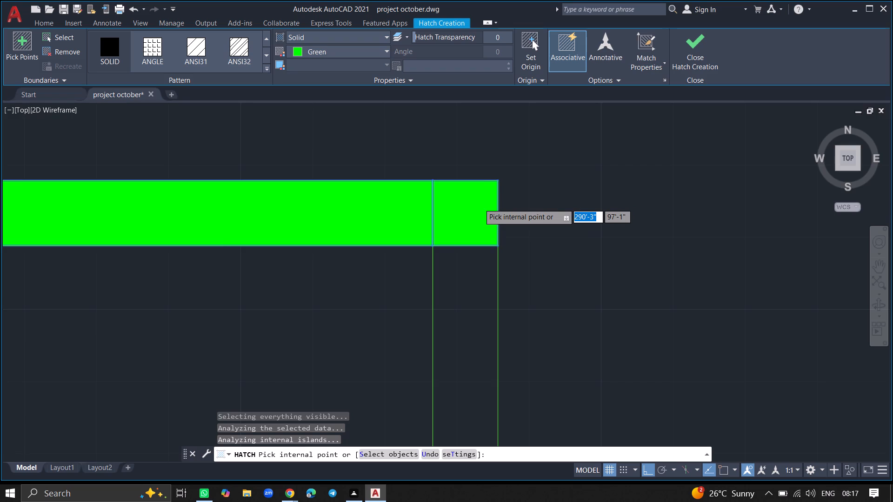
{"action": "scroll", "coordinate": [479, 204], "scroll_direction": "down", "scroll_amount": 5, "text": "ctrl"}
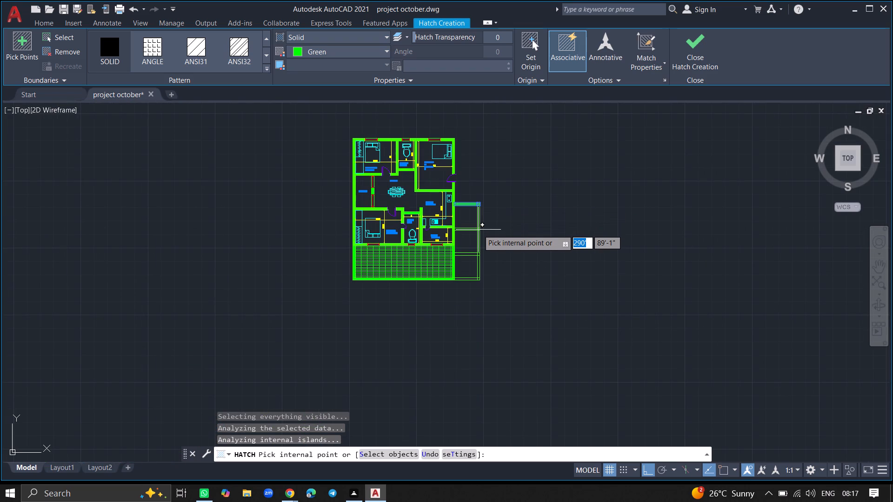
{"action": "scroll", "coordinate": [478, 230], "scroll_direction": "up", "scroll_amount": 2, "text": "ctrl"}
{"action": "left_click", "coordinate": [478, 230]}
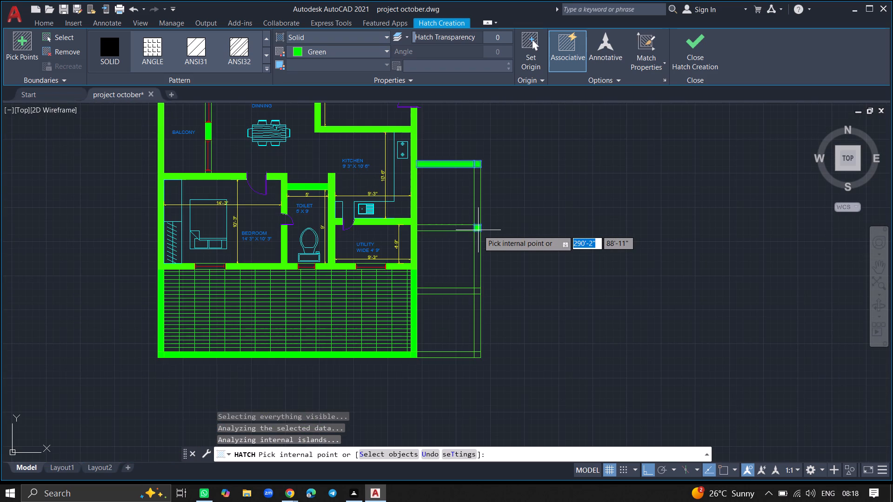
{"action": "left_click", "coordinate": [478, 247]}
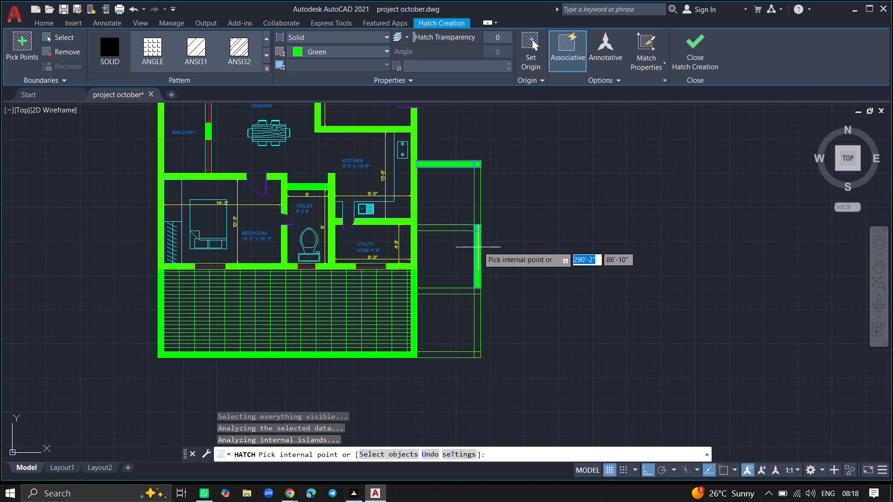
{"action": "left_click", "coordinate": [479, 202]}
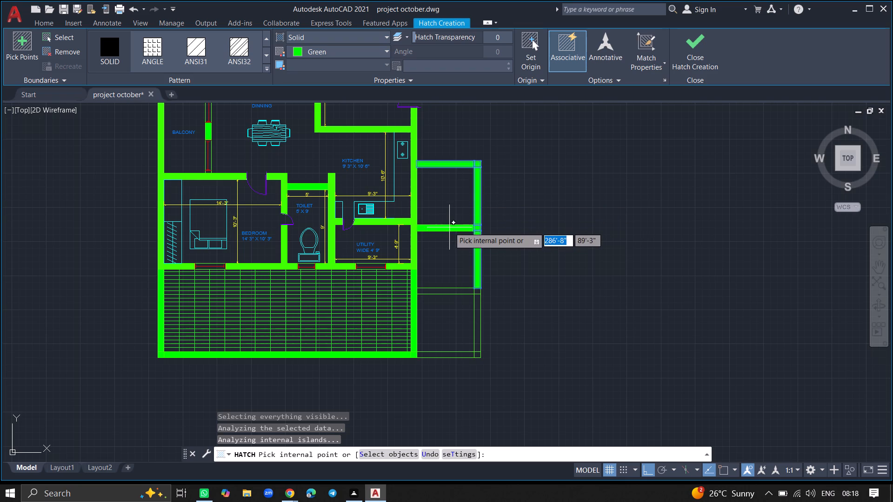
{"action": "left_click", "coordinate": [449, 227]}
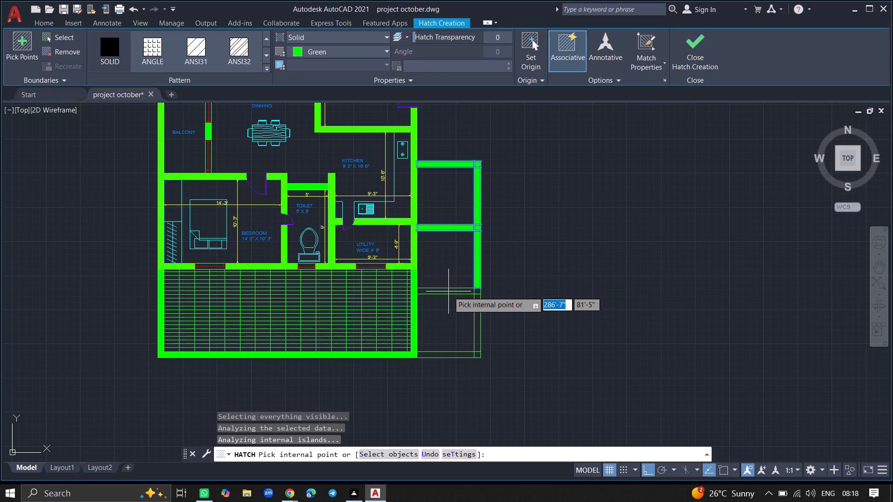
Fill the lowest intermediate cross wall, its east junction, the lower outer east wall, and the bottom wall with its corner.
{"action": "left_click", "coordinate": [448, 291]}
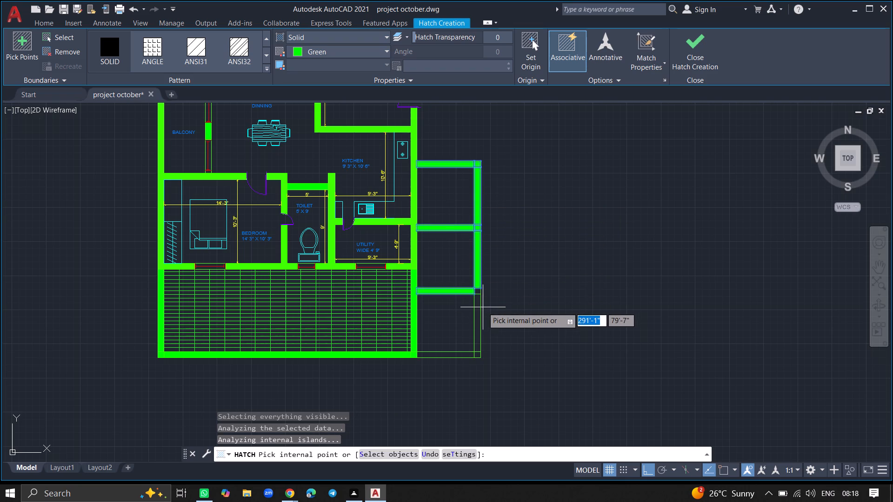
{"action": "left_click", "coordinate": [479, 309]}
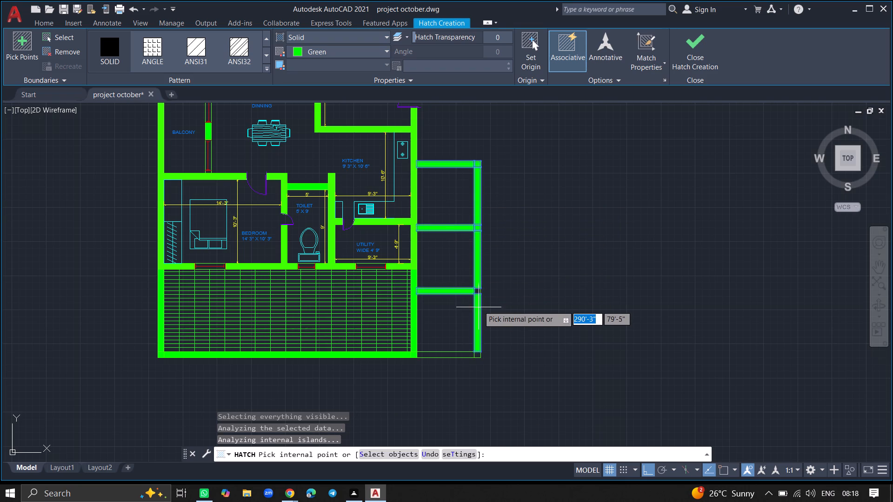
{"action": "left_click", "coordinate": [478, 292]}
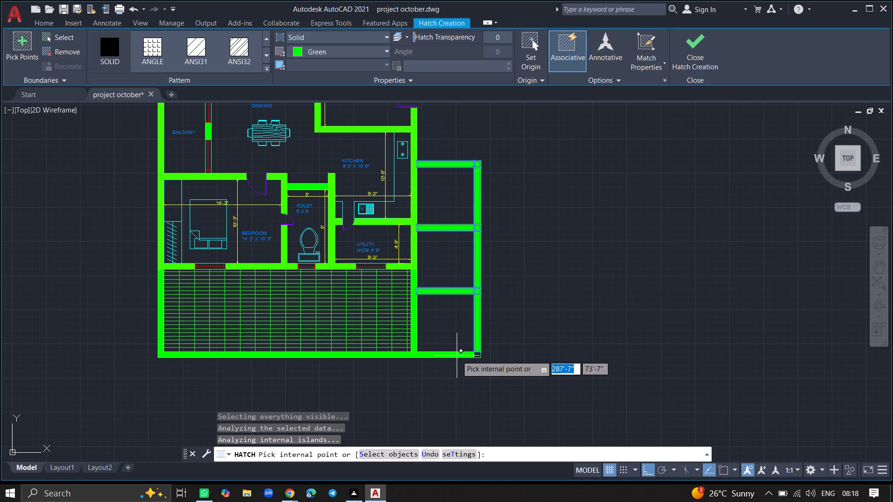
{"action": "left_click", "coordinate": [457, 356]}
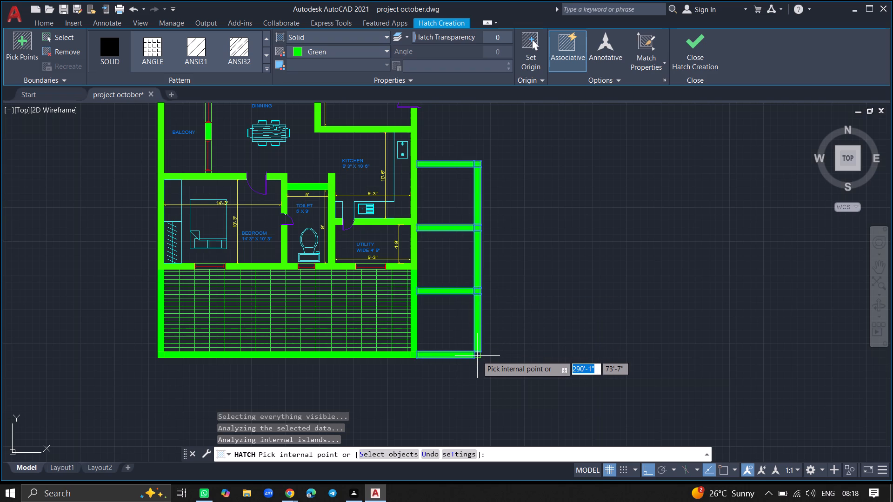
{"action": "left_click", "coordinate": [477, 355]}
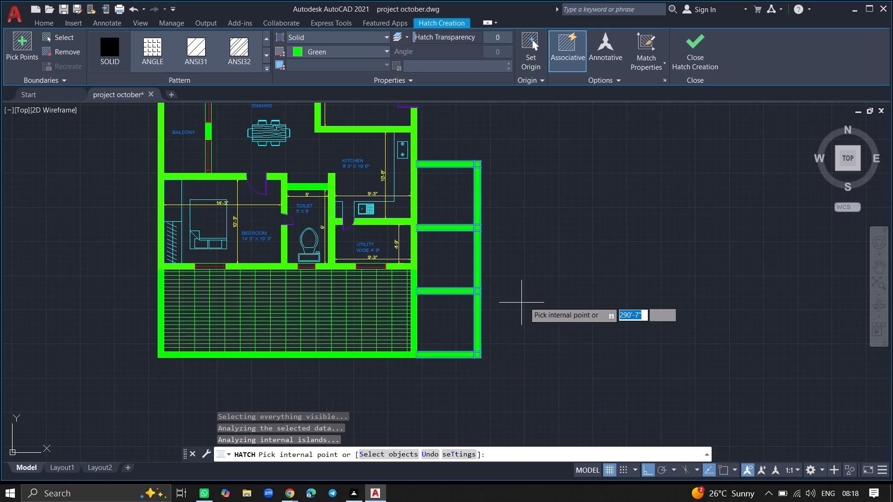
{"action": "key", "text": "Return"}
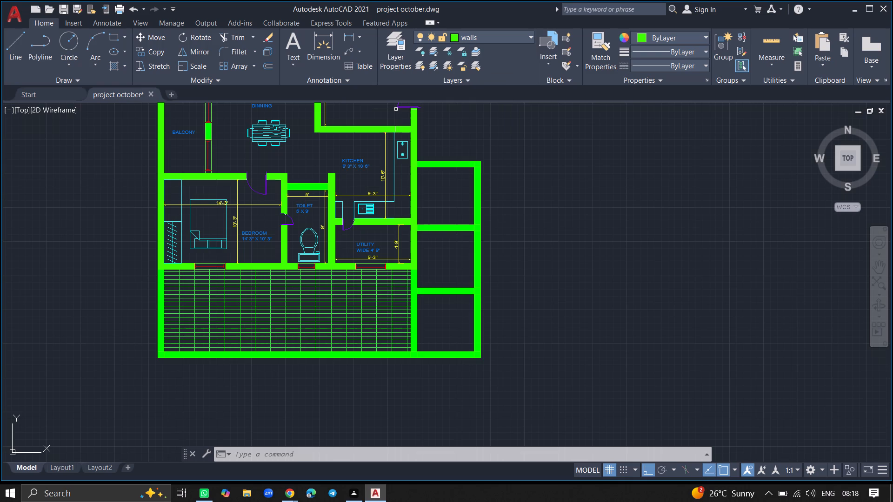
Make the text layer current.
{"action": "left_click", "coordinate": [397, 61]}
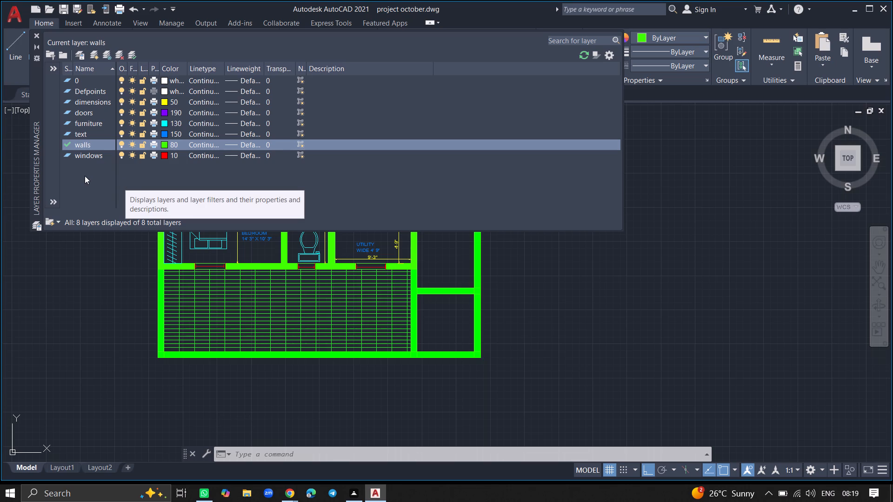
{"action": "double_click", "coordinate": [89, 134]}
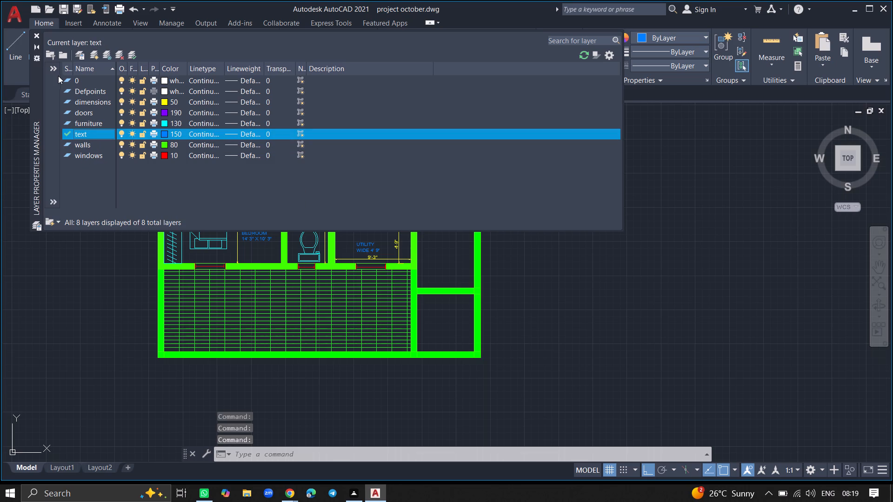
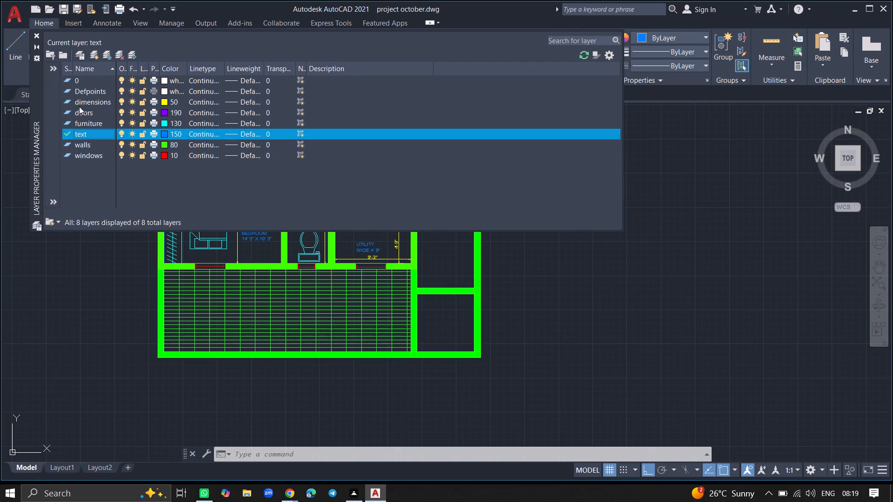
Close the layer properties palette.
{"action": "left_click", "coordinate": [37, 34]}
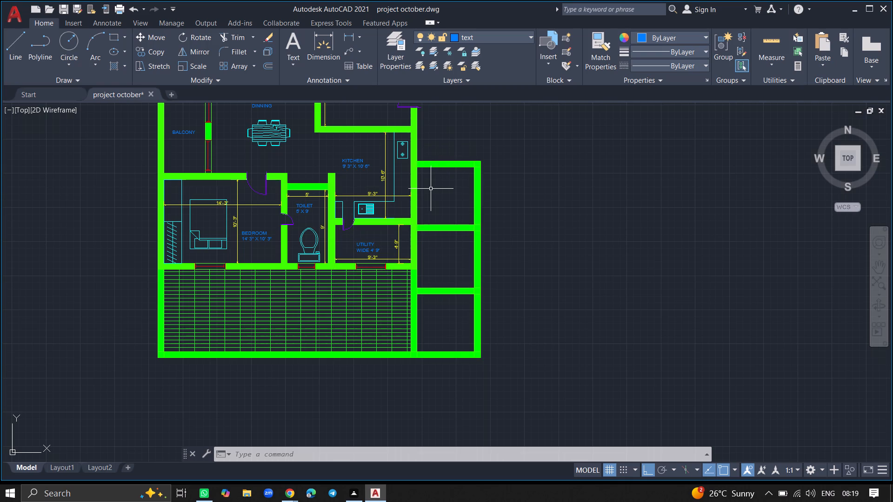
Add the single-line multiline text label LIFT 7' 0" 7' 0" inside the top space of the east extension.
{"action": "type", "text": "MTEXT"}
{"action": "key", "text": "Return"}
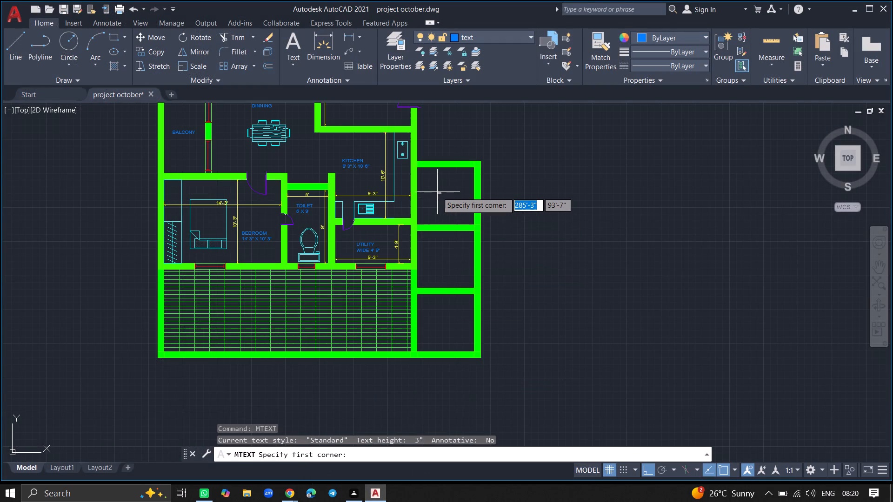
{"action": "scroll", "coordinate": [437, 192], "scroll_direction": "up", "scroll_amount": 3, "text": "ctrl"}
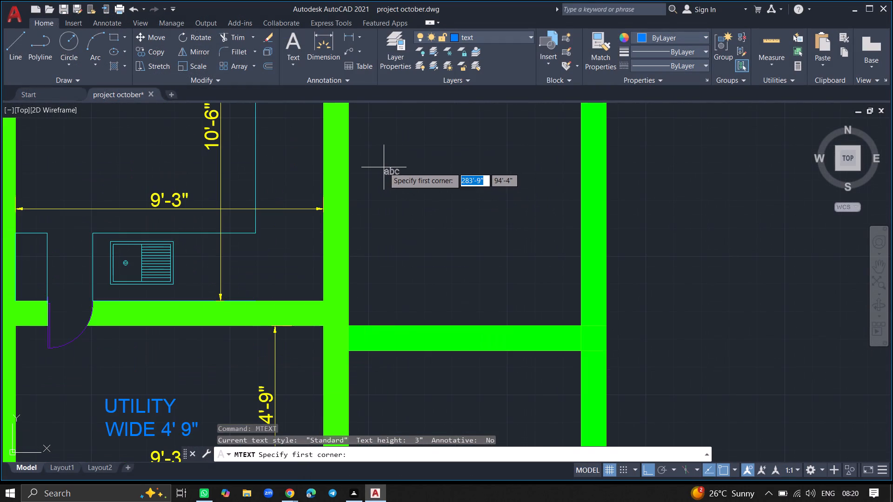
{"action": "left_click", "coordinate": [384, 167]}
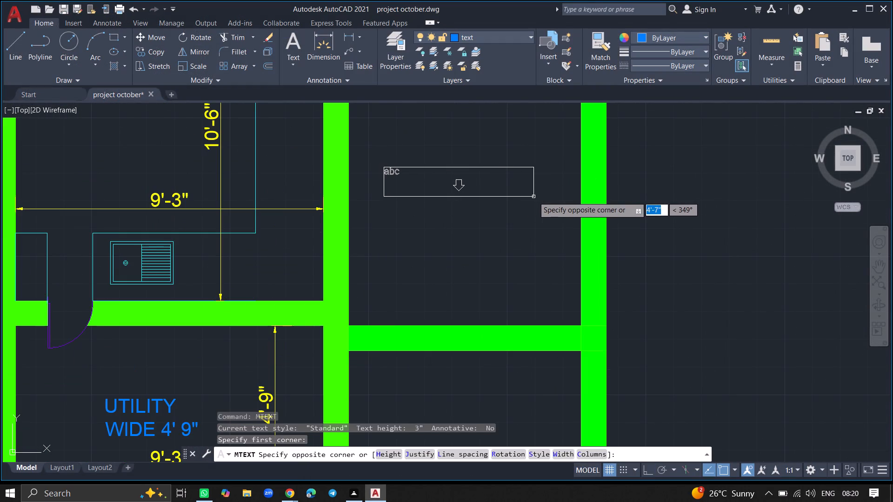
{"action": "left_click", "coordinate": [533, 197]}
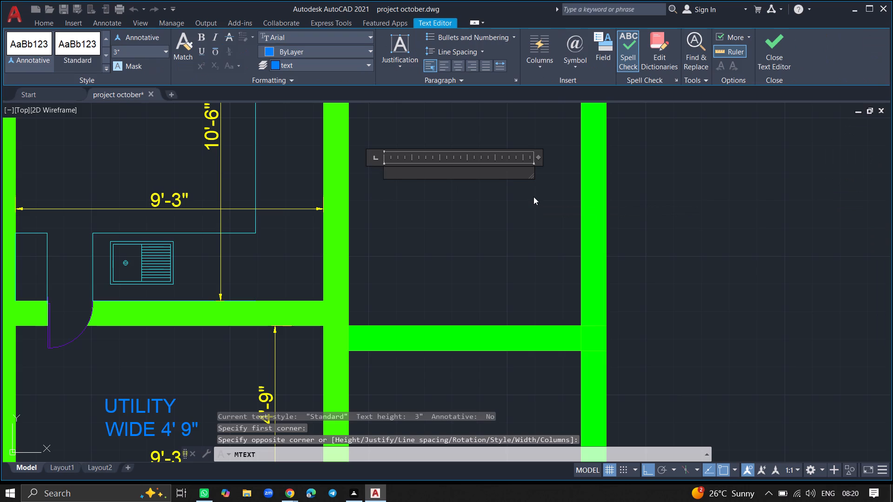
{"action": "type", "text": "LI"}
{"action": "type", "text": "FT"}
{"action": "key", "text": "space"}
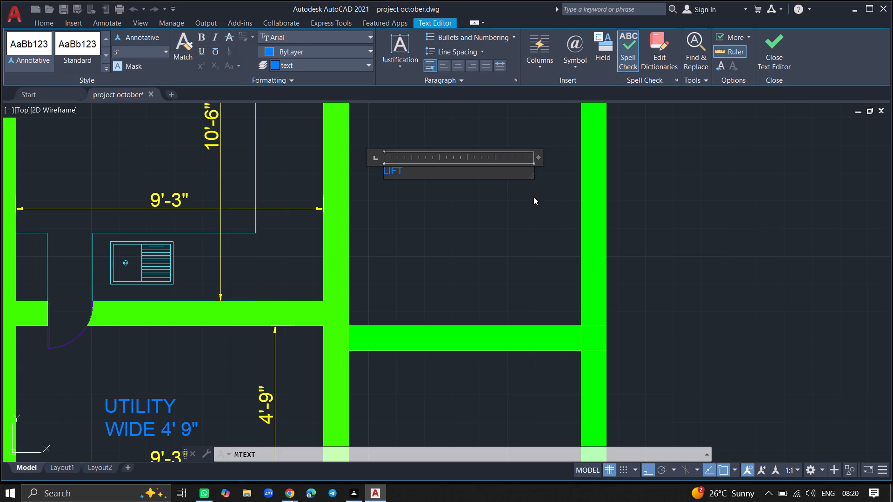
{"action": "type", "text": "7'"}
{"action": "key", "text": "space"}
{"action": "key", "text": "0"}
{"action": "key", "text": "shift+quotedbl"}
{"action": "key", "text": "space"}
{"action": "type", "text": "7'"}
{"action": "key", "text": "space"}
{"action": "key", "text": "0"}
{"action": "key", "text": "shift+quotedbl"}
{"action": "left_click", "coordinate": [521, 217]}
Add a two-line multiline text label inside the middle east space, reading LIFT above 7' 0" X 7' 0".
{"action": "scroll", "coordinate": [521, 217], "scroll_direction": "down", "scroll_amount": 1, "text": "ctrl"}
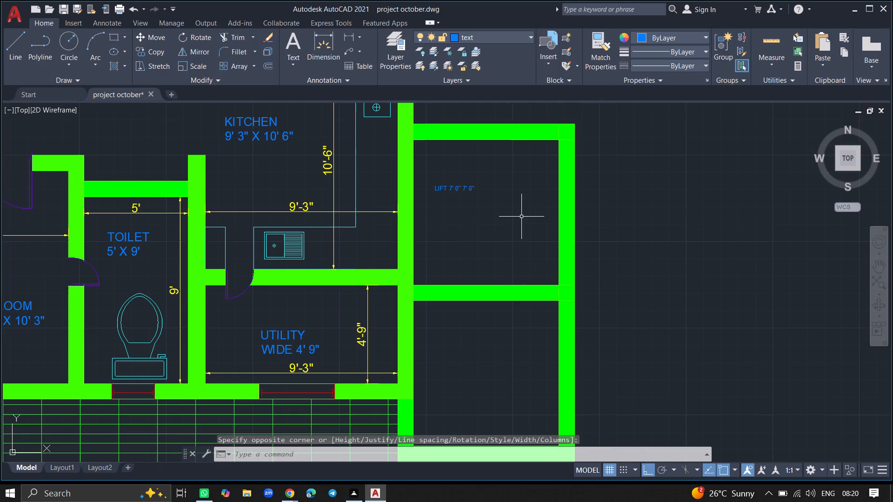
{"action": "scroll", "coordinate": [476, 217], "scroll_direction": "down", "scroll_amount": 2, "text": "ctrl"}
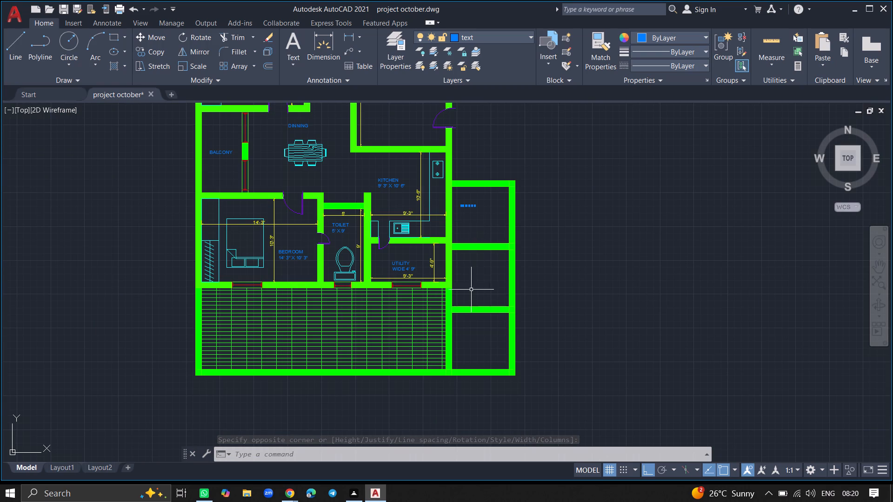
{"action": "scroll", "coordinate": [475, 304], "scroll_direction": "up", "scroll_amount": 2, "text": "ctrl"}
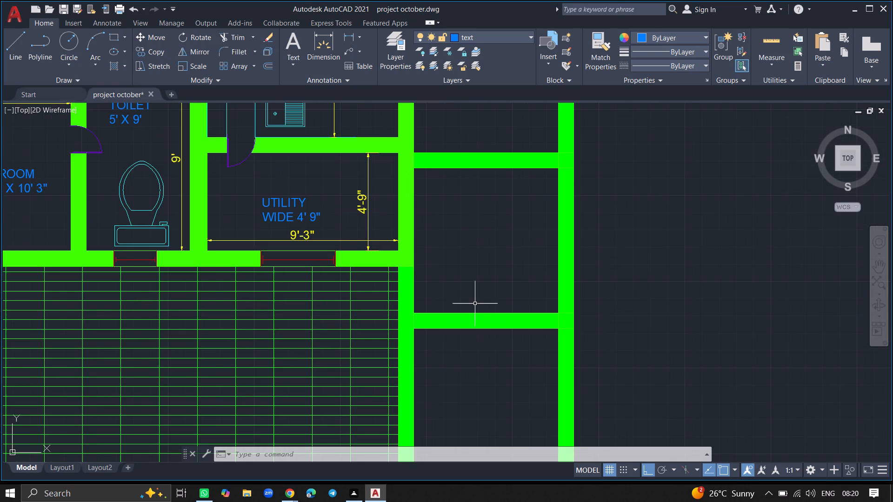
{"action": "type", "text": "MTE"}
{"action": "type", "text": "XT"}
{"action": "key", "text": "Return"}
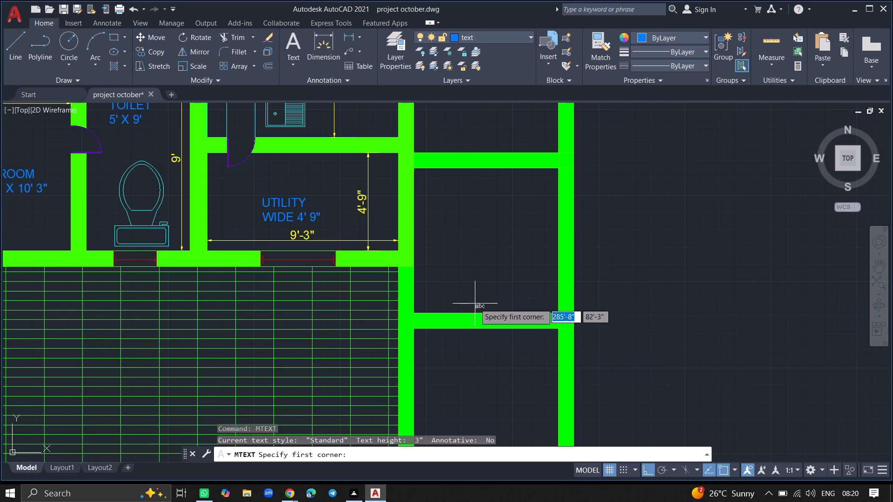
{"action": "left_click", "coordinate": [448, 218]}
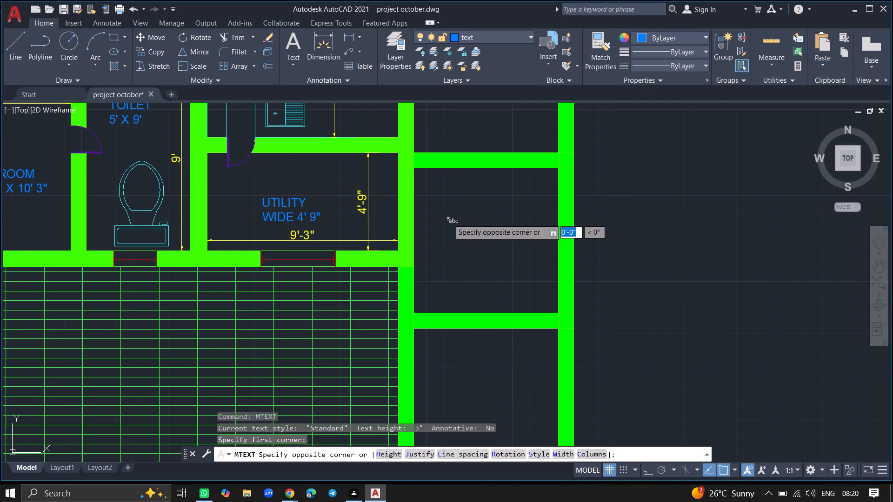
{"action": "left_click", "coordinate": [513, 234]}
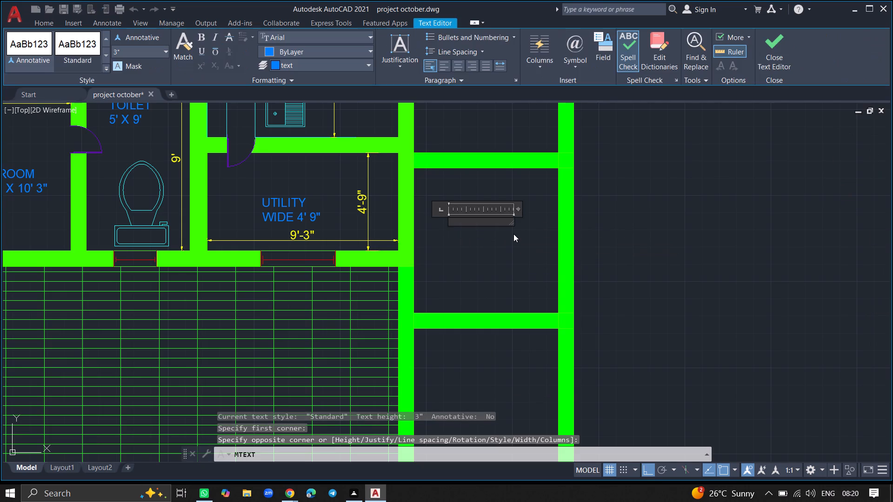
{"action": "type", "text": "LI"}
{"action": "type", "text": "FT"}
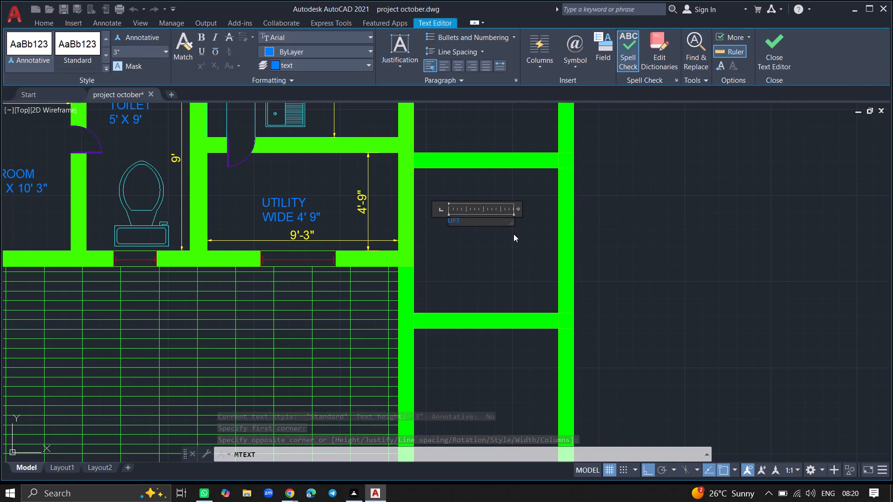
{"action": "key", "text": "space"}
{"action": "scroll", "coordinate": [513, 234], "scroll_direction": "up", "scroll_amount": 2, "text": "ctrl"}
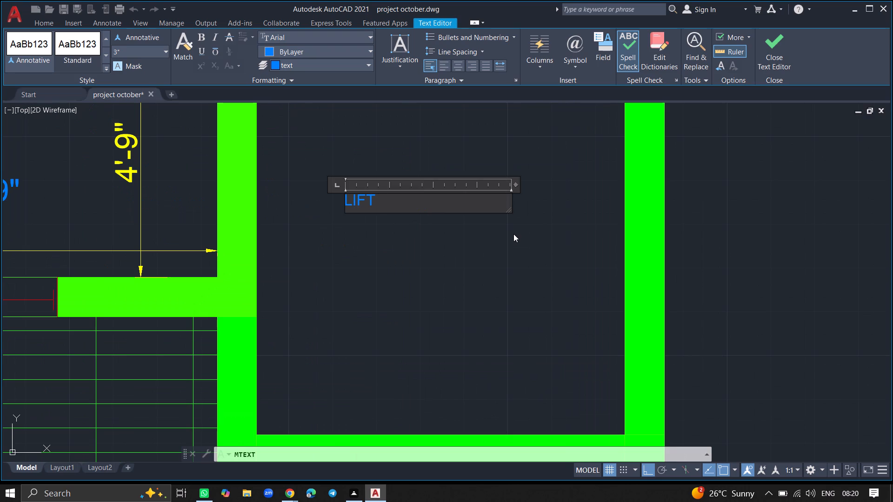
{"action": "key", "text": "Return"}
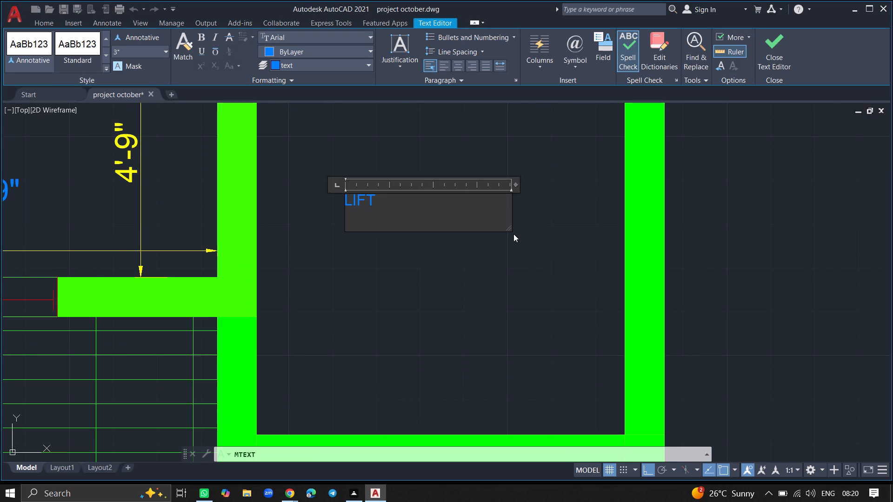
{"action": "type", "text": "7' 0"}
{"action": "key", "text": "shift+quotedbl"}
{"action": "key", "text": "space"}
{"action": "type", "text": "X"}
{"action": "key", "text": "space"}
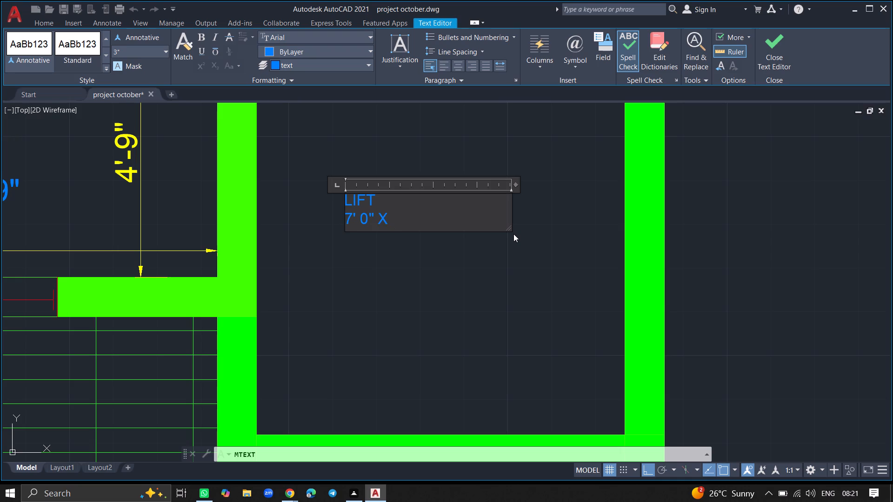
{"action": "type", "text": "7'"}
{"action": "key", "text": "space"}
{"action": "key", "text": "0"}
{"action": "key", "text": "shift+quotedbl"}
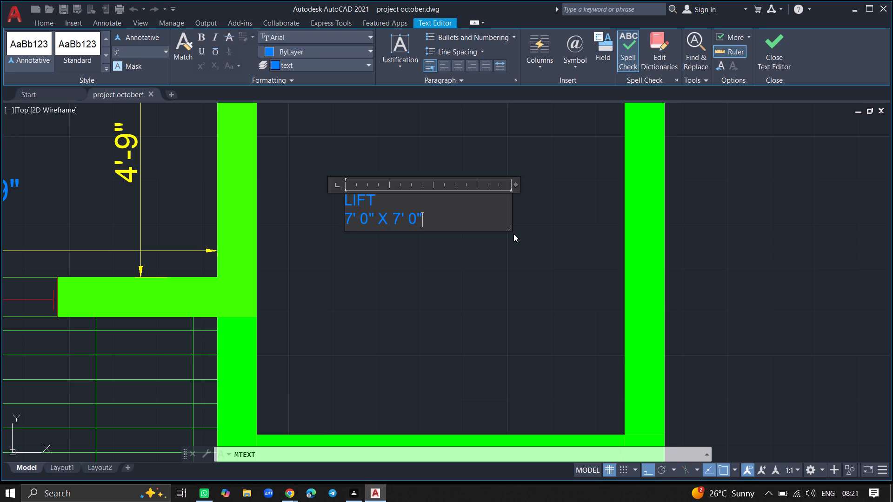
{"action": "left_click", "coordinate": [464, 269]}
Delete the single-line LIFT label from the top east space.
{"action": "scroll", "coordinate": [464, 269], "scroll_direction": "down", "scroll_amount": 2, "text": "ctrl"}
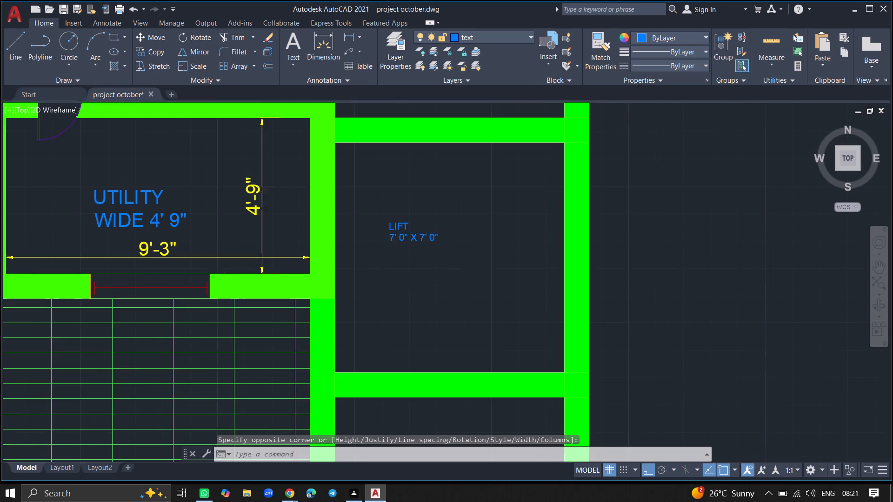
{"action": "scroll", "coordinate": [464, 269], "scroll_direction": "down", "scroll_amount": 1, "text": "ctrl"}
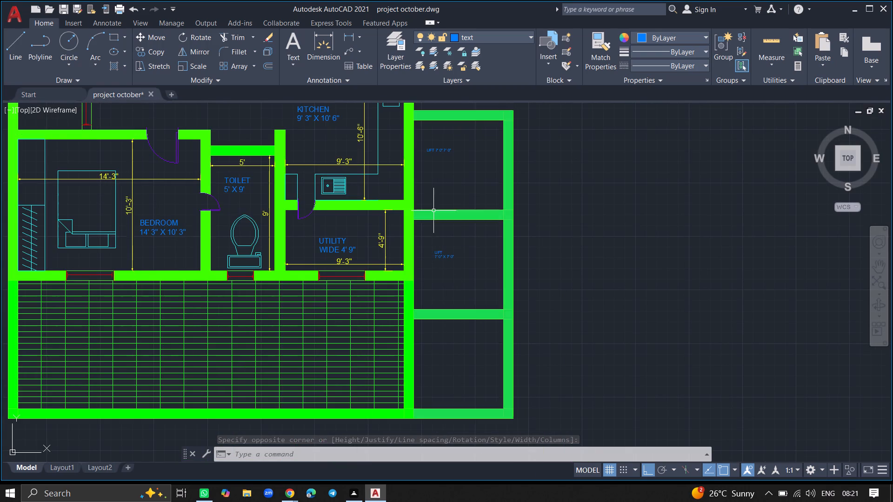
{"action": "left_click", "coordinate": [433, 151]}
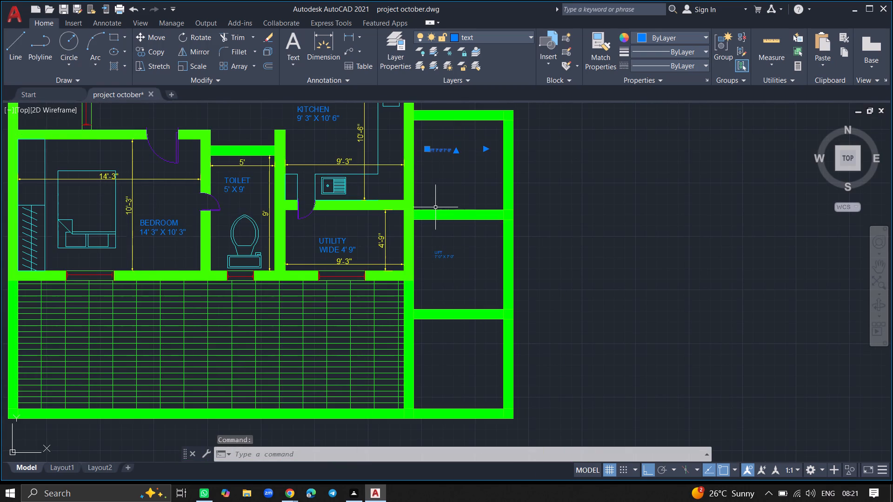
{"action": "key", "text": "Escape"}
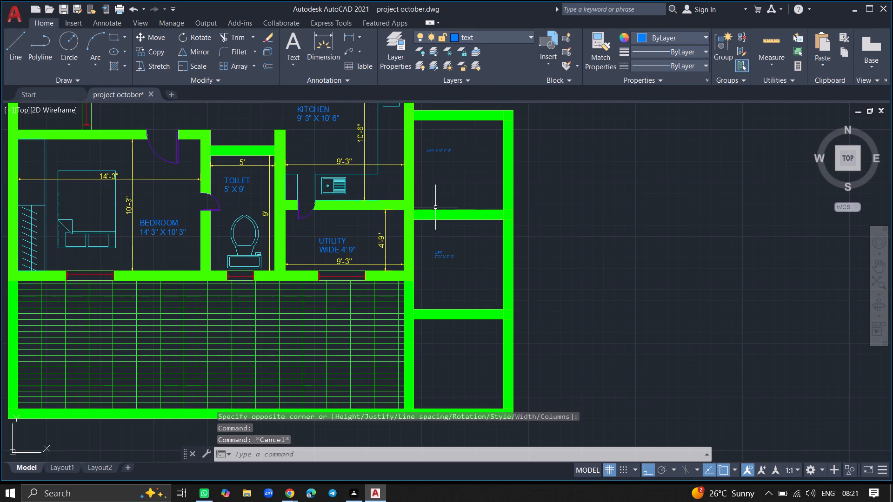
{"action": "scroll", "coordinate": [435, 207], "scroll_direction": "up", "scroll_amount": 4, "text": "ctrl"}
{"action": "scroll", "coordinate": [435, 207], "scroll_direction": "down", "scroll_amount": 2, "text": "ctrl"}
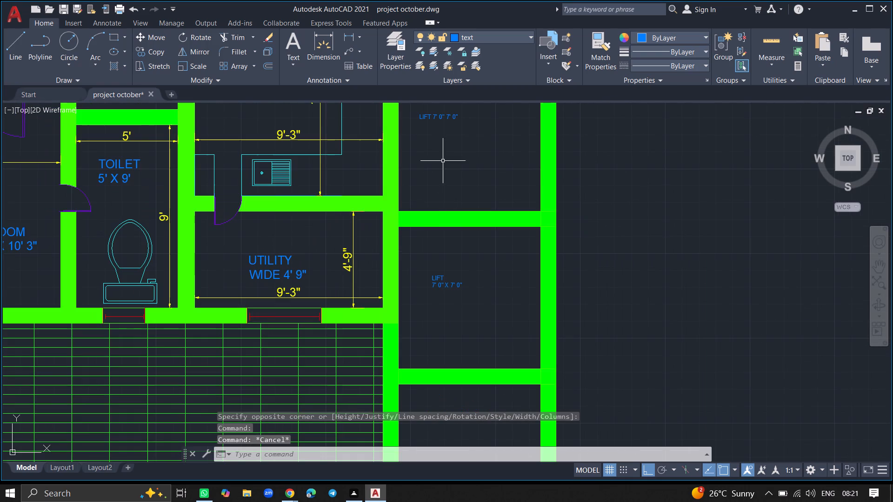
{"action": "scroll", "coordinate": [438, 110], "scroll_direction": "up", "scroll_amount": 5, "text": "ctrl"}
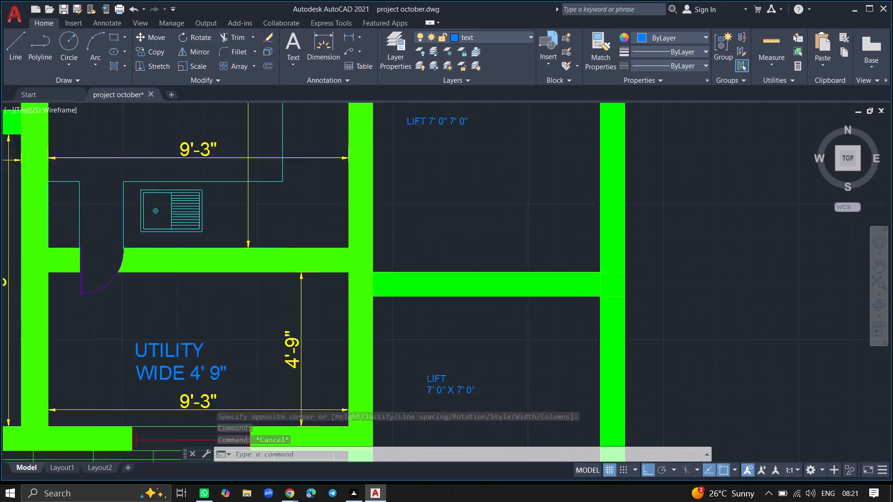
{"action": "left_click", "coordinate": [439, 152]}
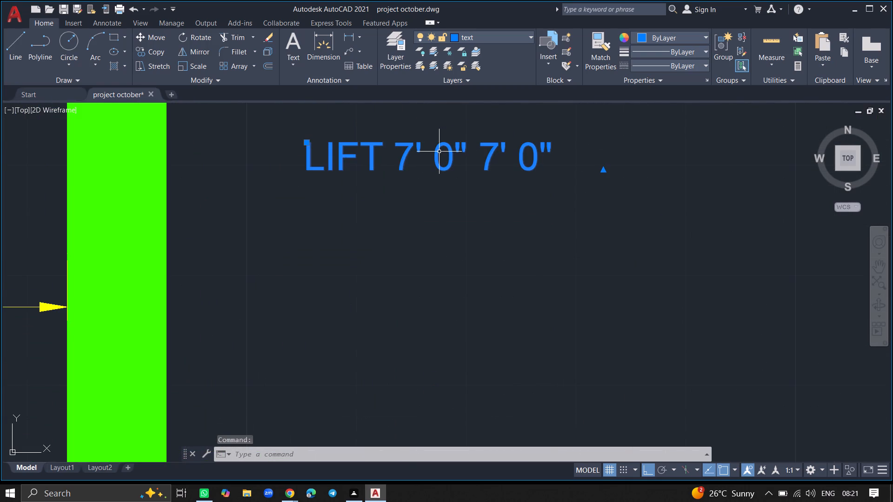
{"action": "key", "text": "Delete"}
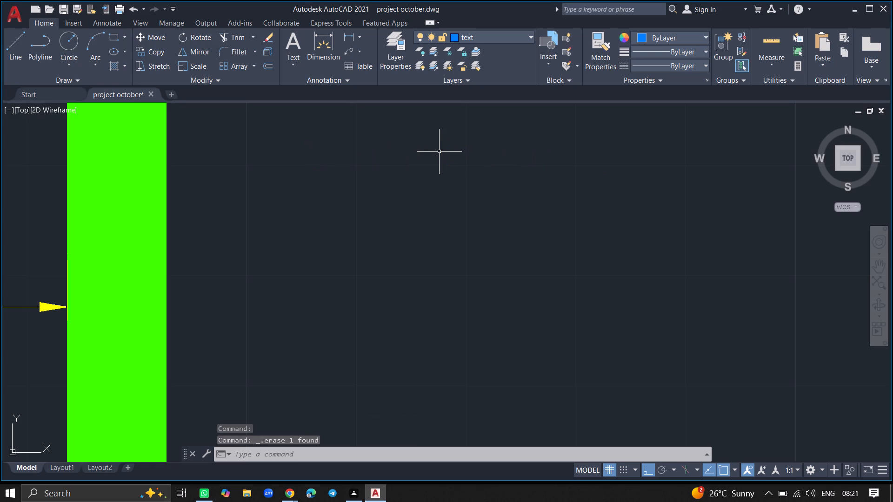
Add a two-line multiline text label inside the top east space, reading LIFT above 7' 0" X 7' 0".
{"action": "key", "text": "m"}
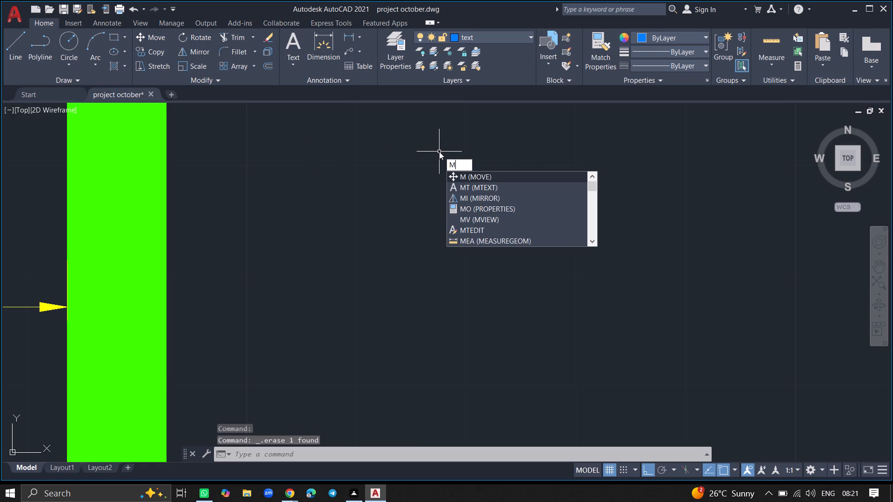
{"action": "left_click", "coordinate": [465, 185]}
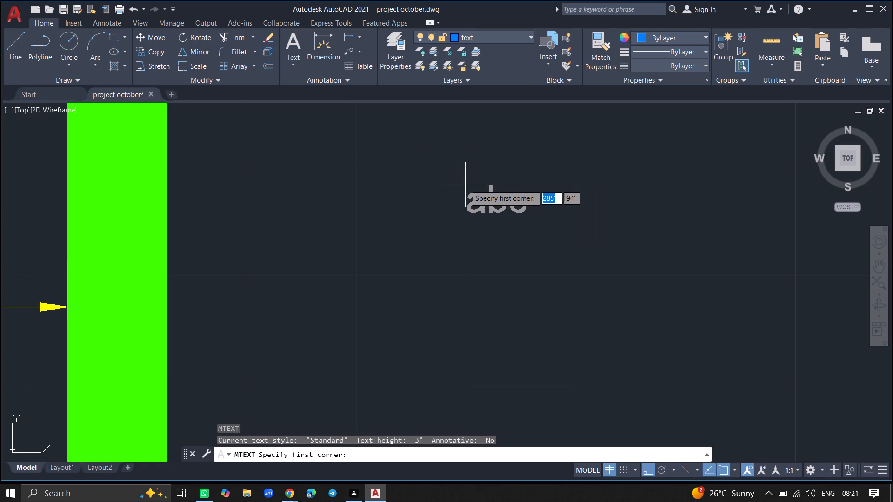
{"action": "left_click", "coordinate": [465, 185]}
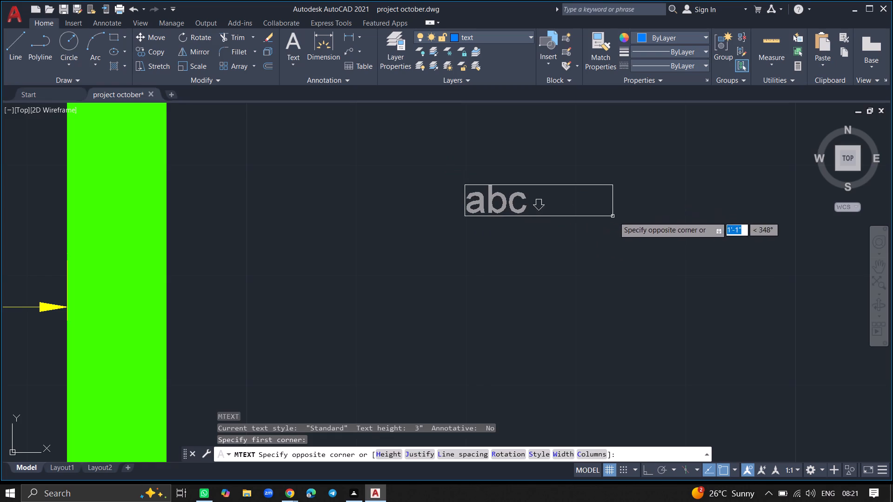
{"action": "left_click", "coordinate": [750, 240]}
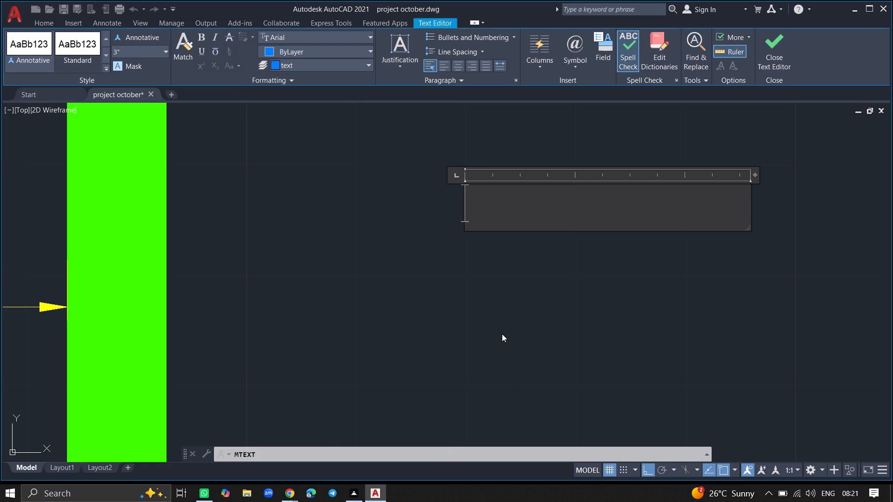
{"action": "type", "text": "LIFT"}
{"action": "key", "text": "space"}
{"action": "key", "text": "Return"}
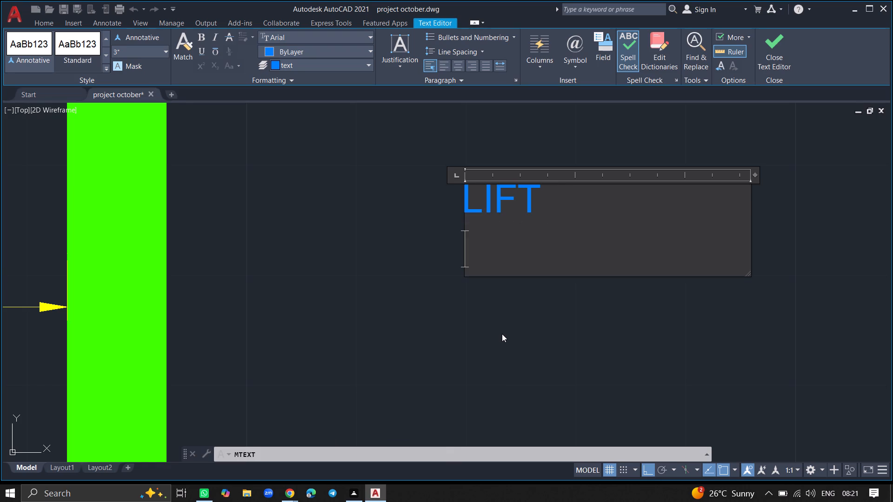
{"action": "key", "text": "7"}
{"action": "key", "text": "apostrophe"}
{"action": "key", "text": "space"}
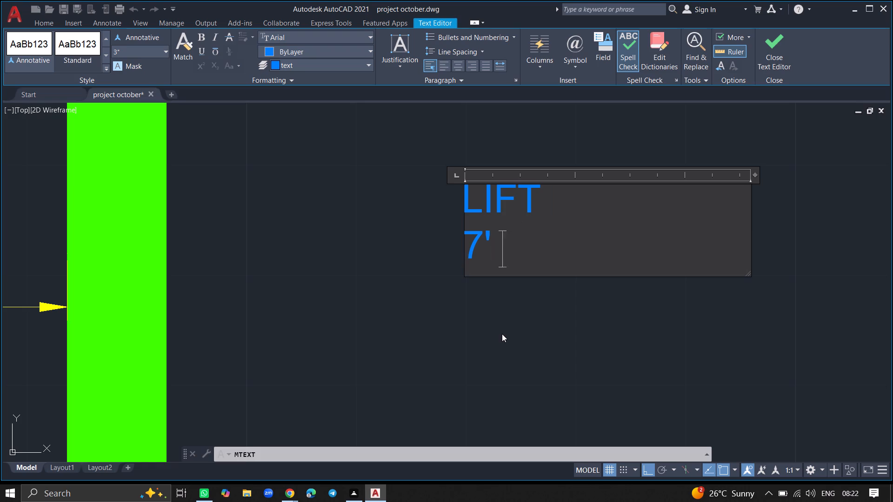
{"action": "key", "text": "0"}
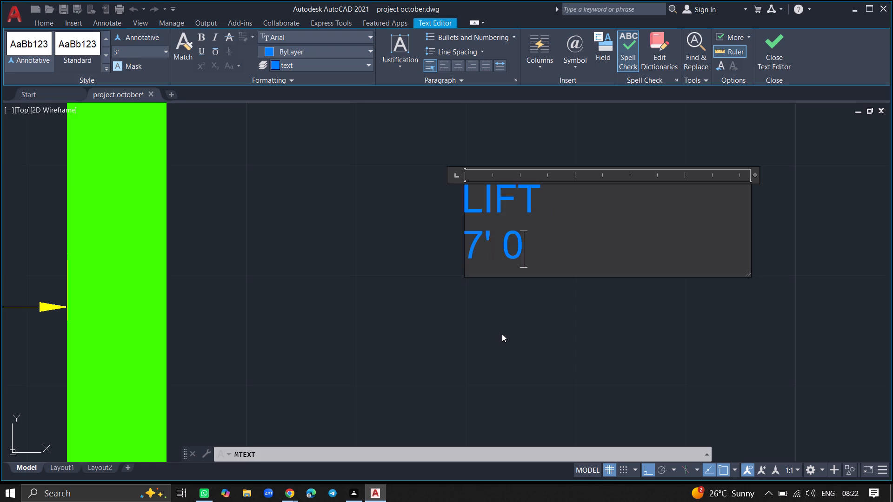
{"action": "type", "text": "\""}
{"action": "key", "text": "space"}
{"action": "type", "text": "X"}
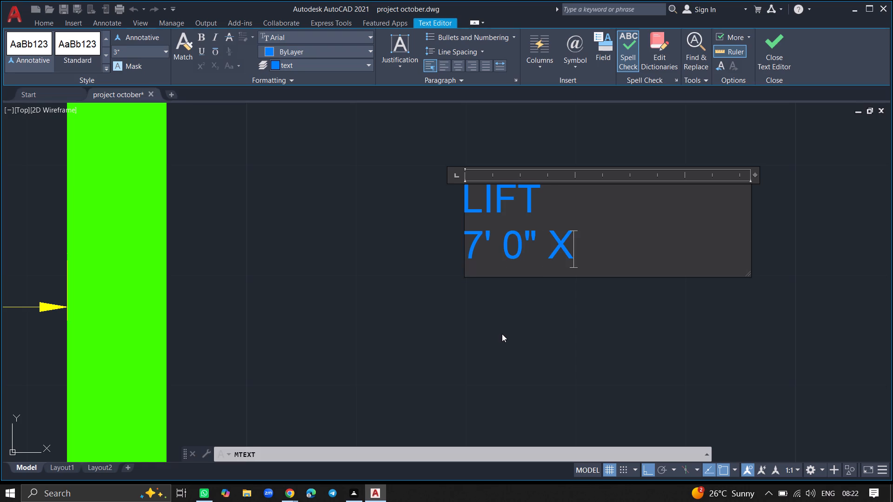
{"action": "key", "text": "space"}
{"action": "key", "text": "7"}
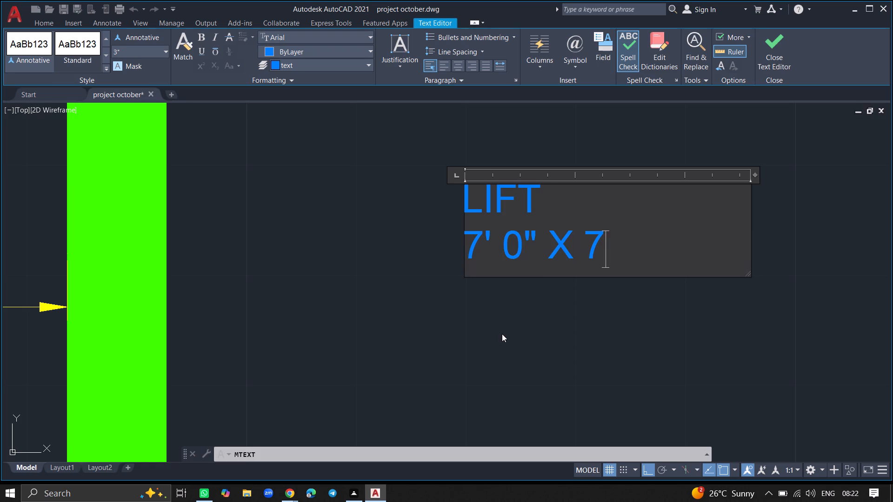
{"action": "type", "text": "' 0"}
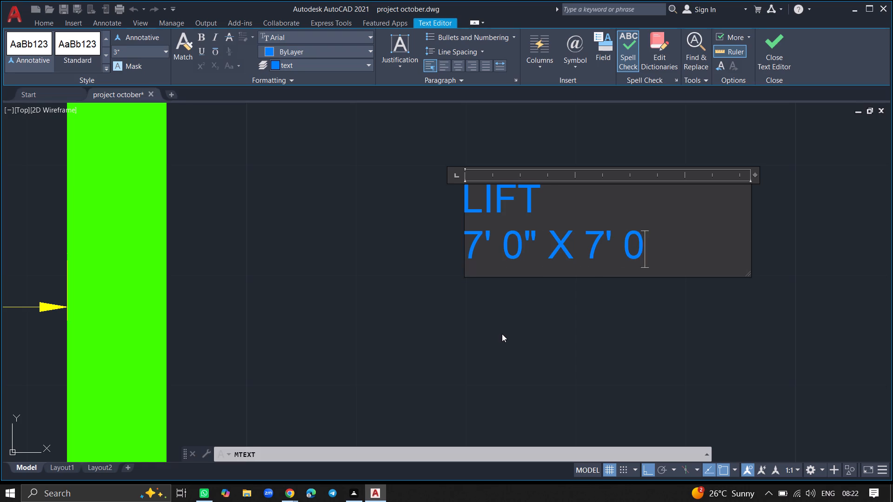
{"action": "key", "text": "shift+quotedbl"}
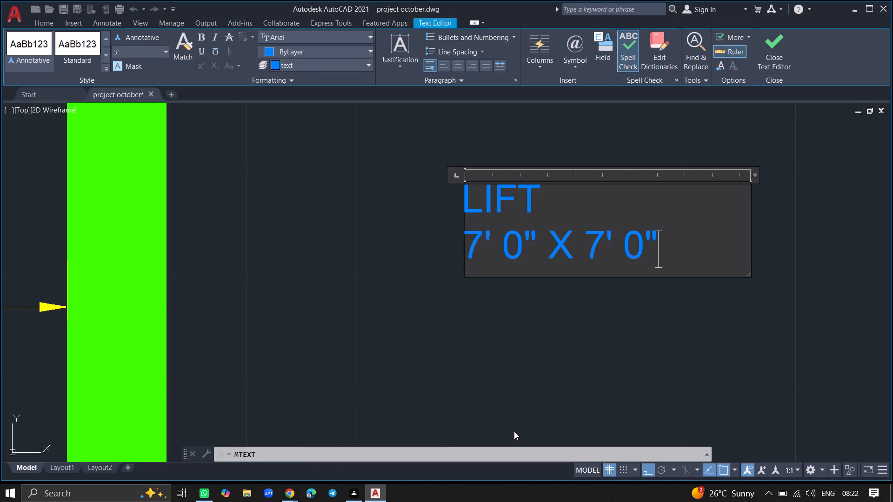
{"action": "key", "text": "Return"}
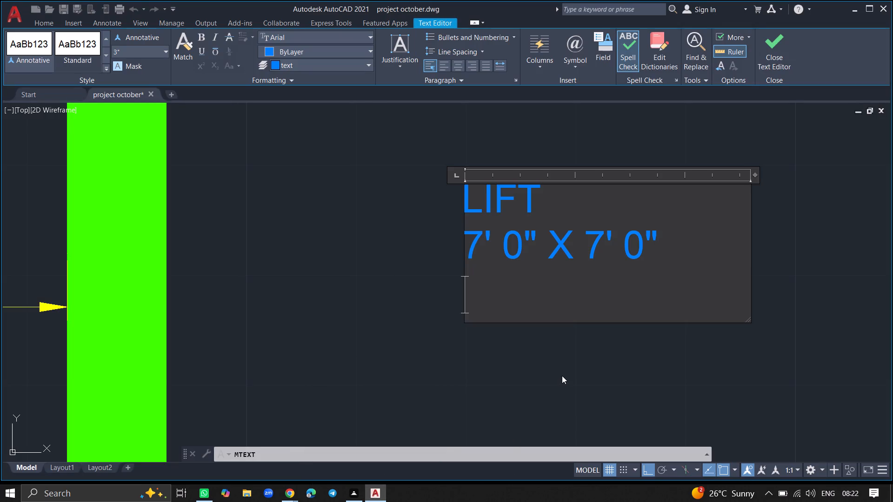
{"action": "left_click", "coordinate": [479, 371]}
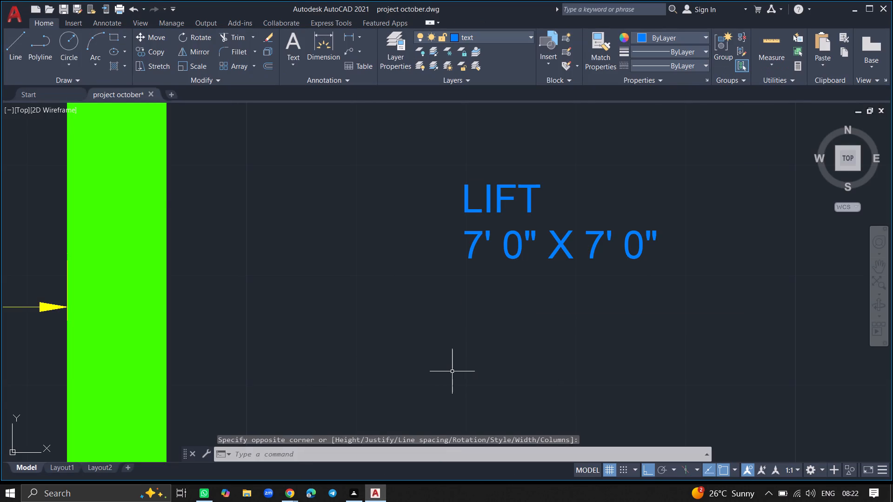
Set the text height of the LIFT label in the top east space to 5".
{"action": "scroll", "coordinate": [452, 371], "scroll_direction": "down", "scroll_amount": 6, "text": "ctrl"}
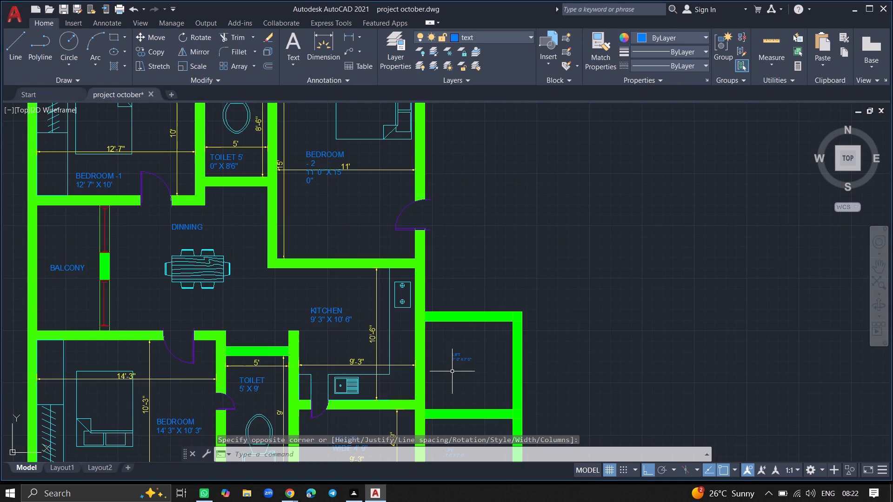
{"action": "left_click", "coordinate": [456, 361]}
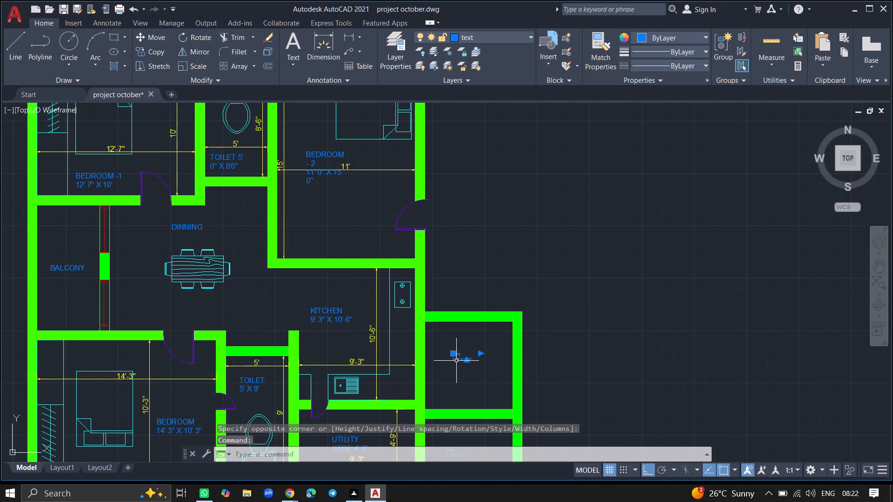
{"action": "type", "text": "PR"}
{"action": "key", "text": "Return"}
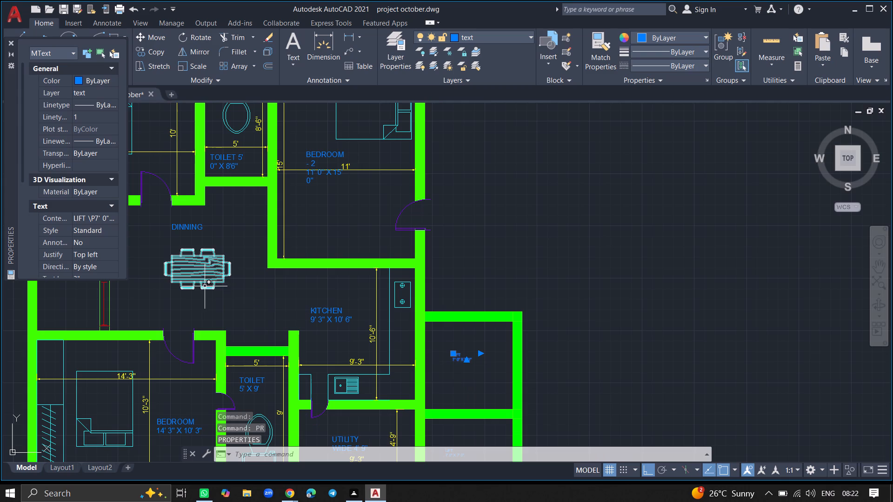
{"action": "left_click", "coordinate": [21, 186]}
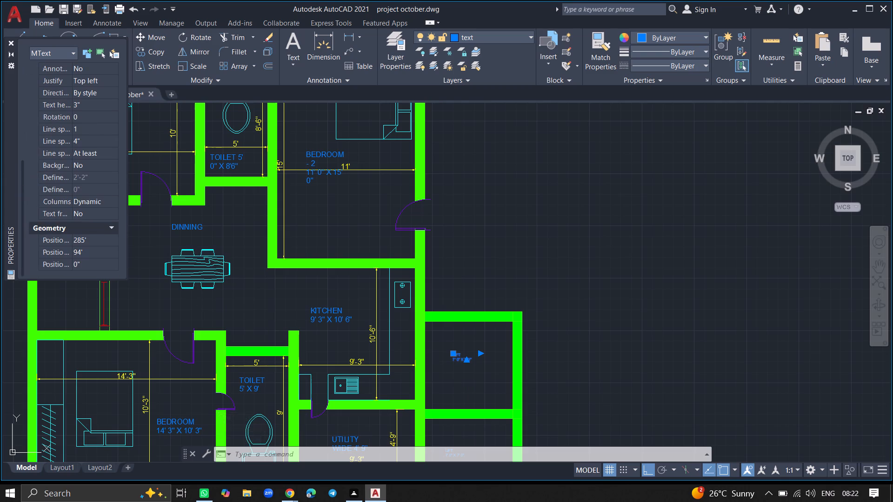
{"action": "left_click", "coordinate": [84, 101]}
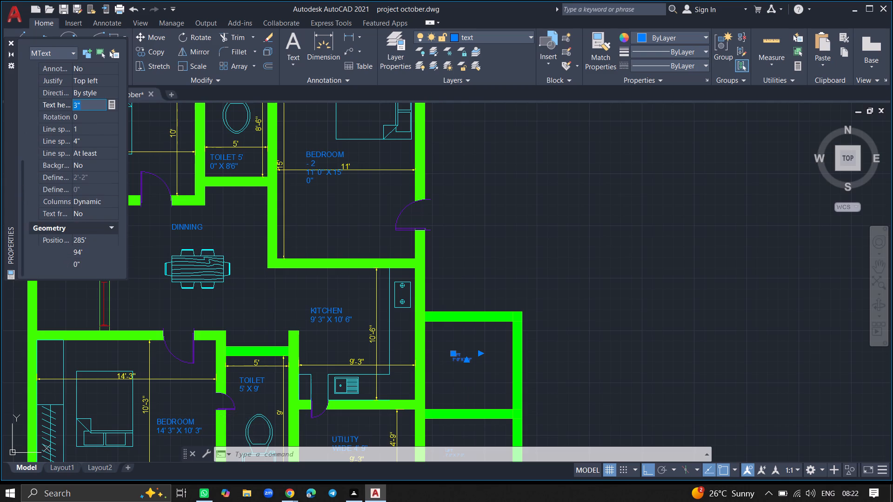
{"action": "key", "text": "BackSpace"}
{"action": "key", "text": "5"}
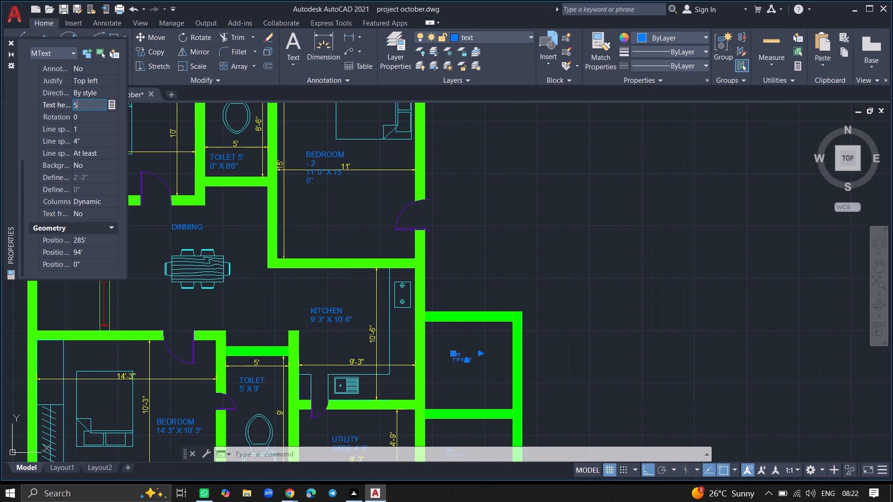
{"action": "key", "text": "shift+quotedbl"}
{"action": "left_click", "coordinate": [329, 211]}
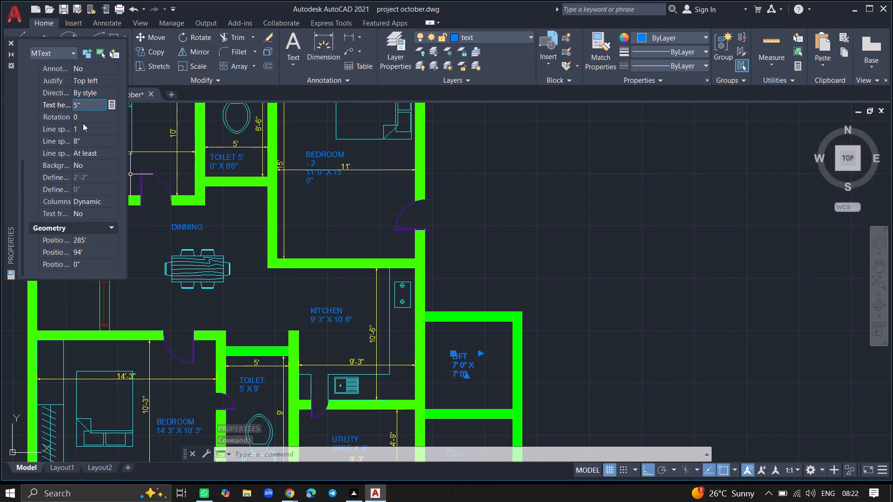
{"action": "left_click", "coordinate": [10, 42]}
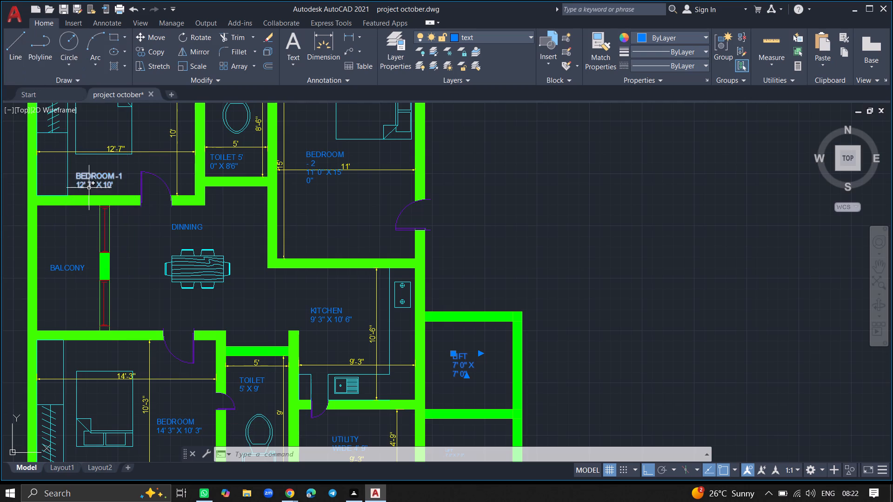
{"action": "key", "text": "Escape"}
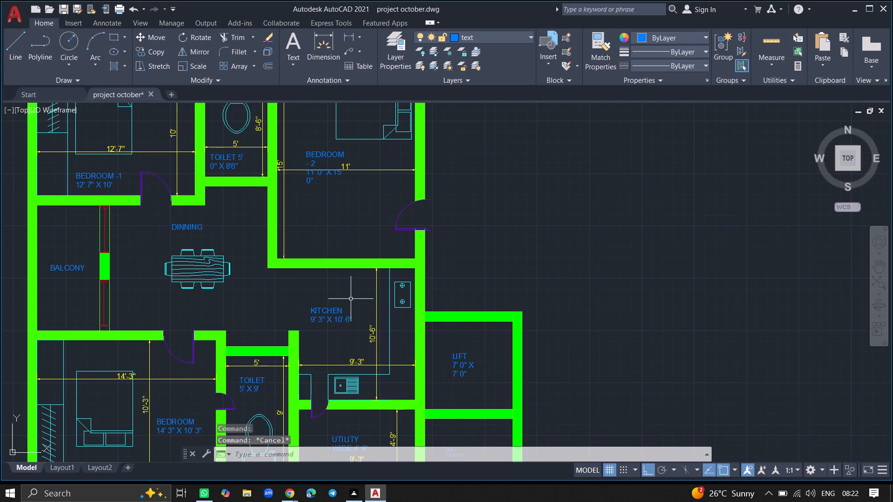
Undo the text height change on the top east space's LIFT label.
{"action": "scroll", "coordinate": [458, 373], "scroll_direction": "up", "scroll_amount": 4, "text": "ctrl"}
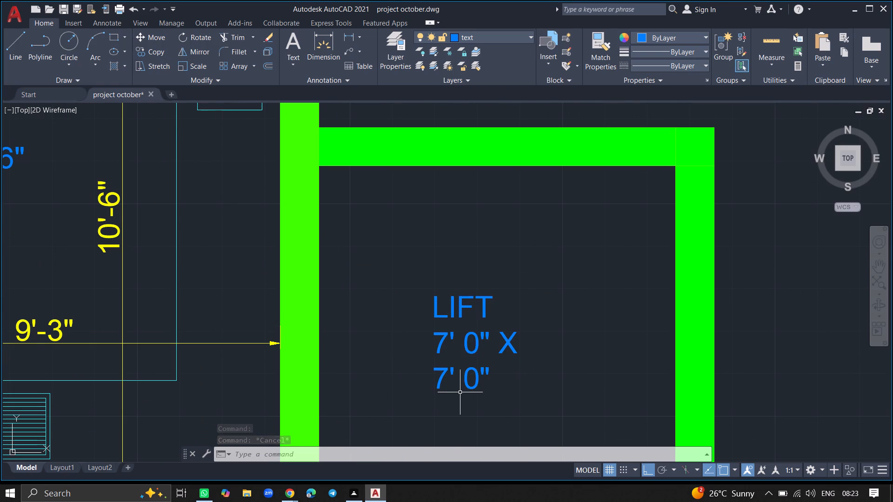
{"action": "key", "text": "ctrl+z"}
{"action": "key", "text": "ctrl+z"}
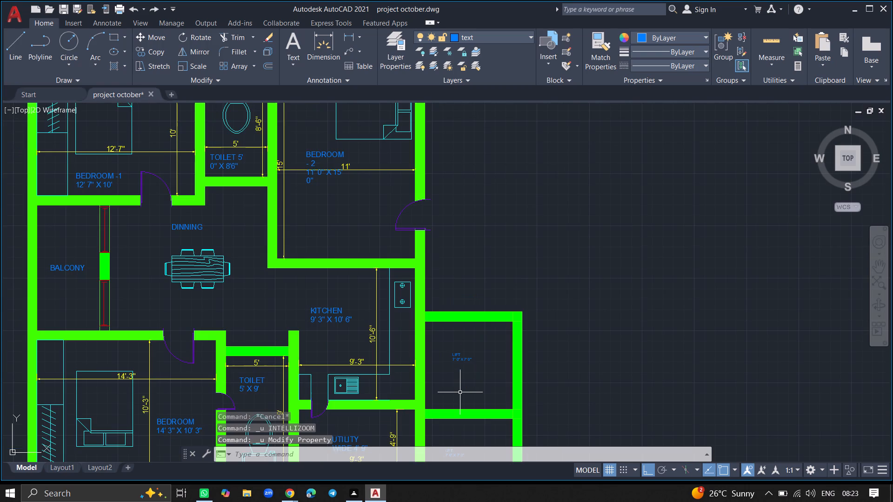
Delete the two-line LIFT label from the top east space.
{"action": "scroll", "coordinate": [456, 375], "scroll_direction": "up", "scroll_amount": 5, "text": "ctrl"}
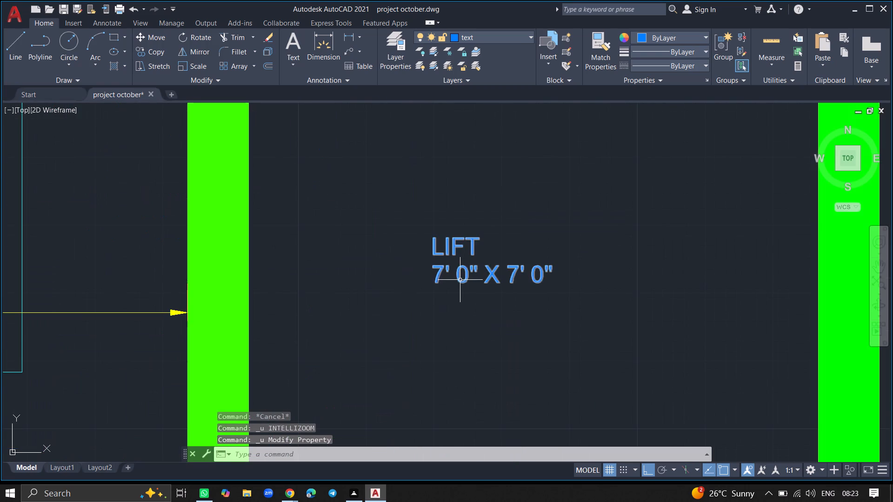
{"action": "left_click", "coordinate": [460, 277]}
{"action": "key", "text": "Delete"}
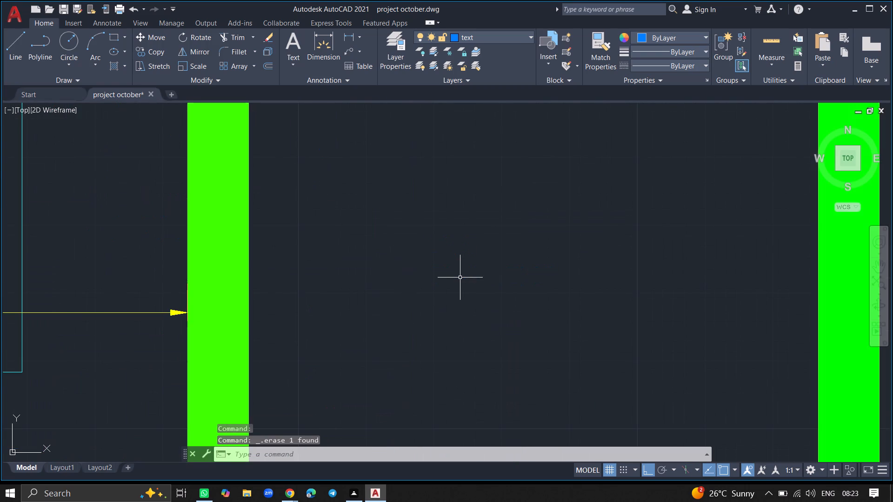
Add a two-line multiline text label inside the top east space, reading LIFT above 7' 0" X 7' 0".
{"action": "type", "text": "MTEXT"}
{"action": "key", "text": "Return"}
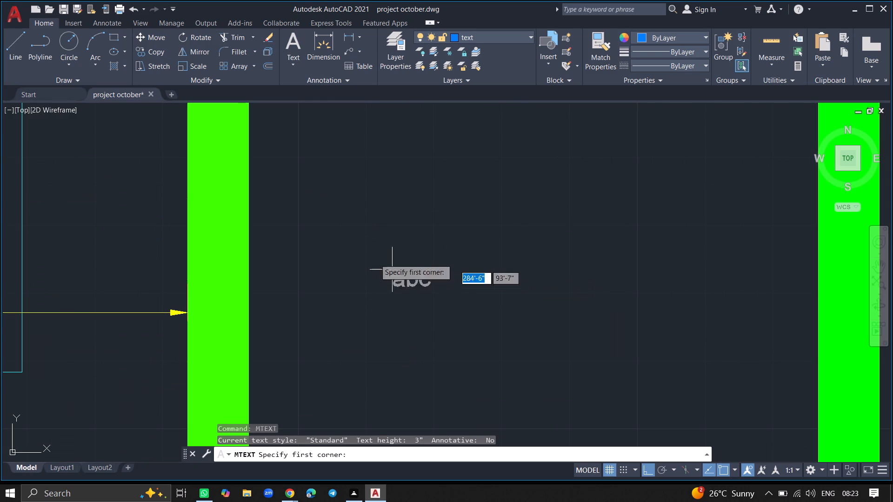
{"action": "left_click", "coordinate": [311, 211]}
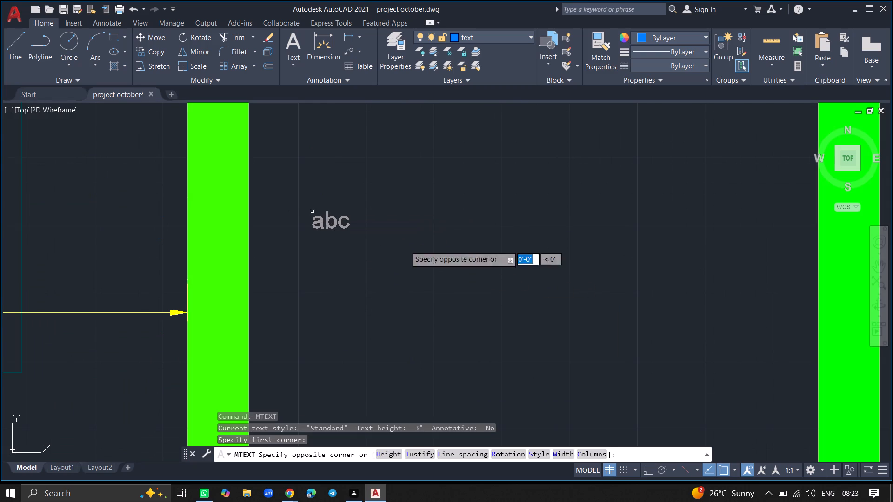
{"action": "left_click", "coordinate": [731, 279]}
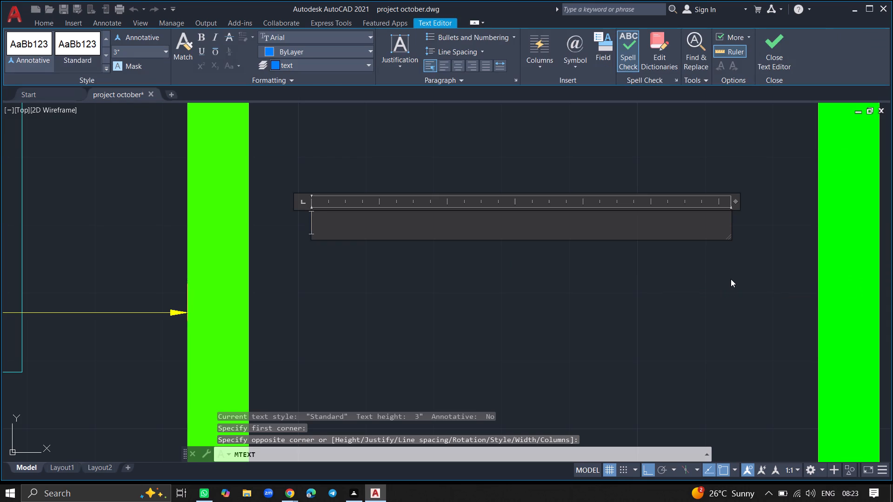
{"action": "type", "text": "LI"}
{"action": "type", "text": "FT"}
{"action": "key", "text": "space"}
{"action": "key", "text": "Return"}
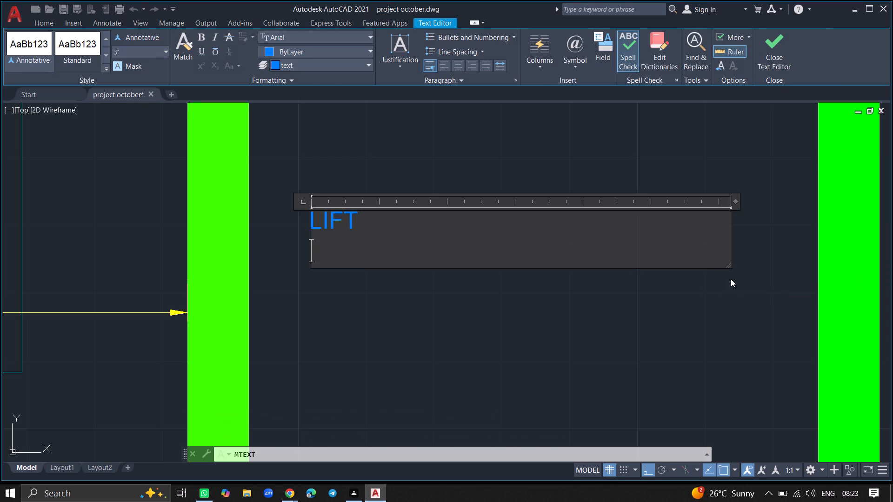
{"action": "type", "text": "7'"}
{"action": "key", "text": "space"}
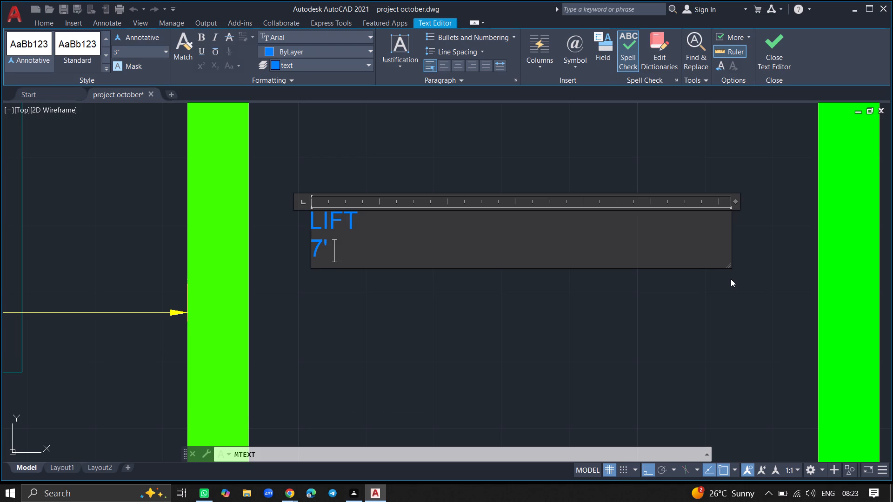
{"action": "key", "text": "0"}
{"action": "key", "text": "shift+quotedbl"}
{"action": "key", "text": "space"}
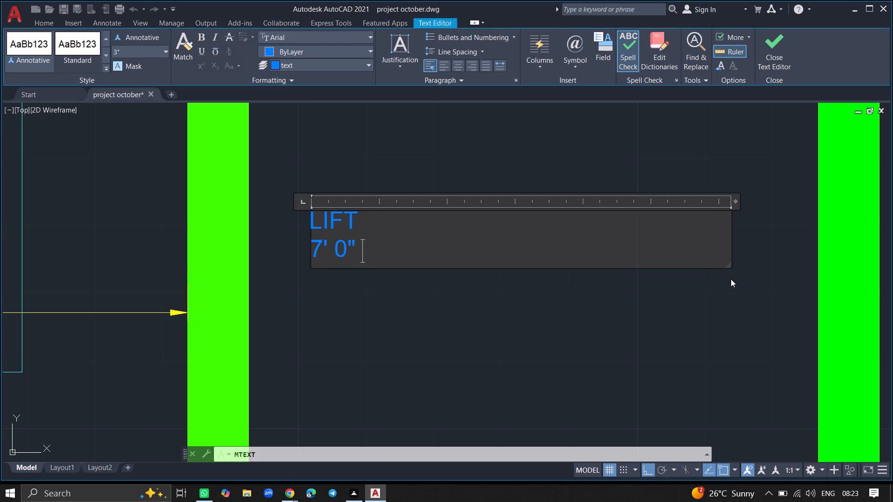
{"action": "type", "text": "X 7"}
{"action": "key", "text": "apostrophe"}
{"action": "key", "text": "space"}
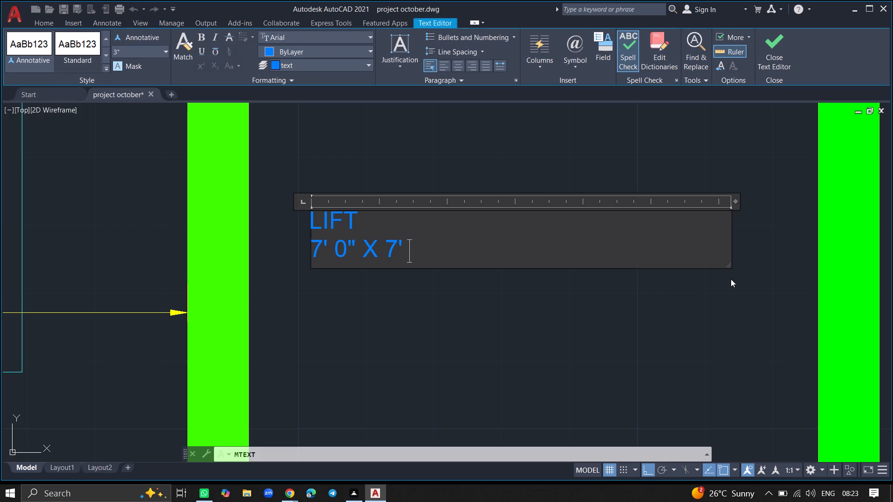
{"action": "key", "text": "0"}
{"action": "key", "text": "shift+quotedbl"}
{"action": "left_click", "coordinate": [687, 316]}
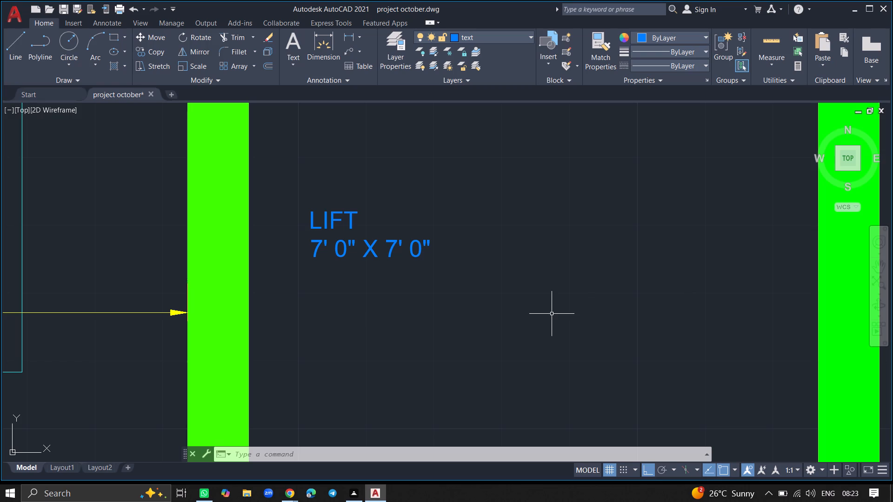
Set the text height of the LIFT label in the top east space to 5".
{"action": "left_click", "coordinate": [421, 254]}
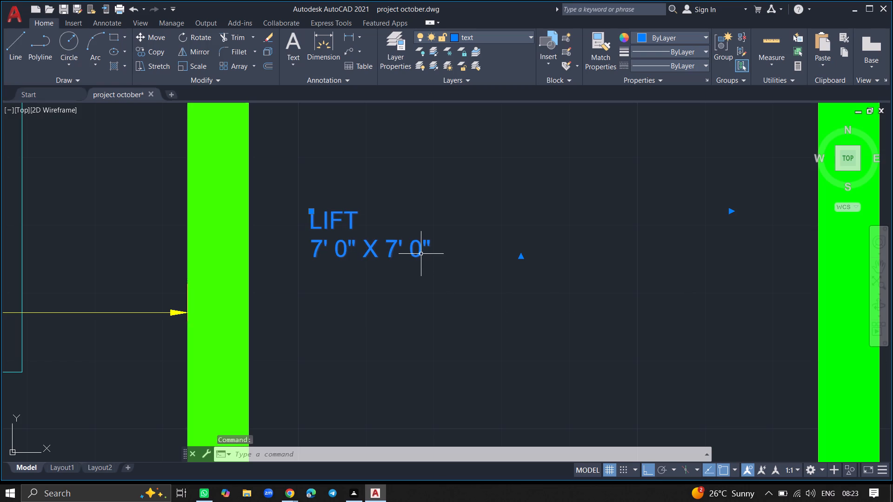
{"action": "type", "text": "PR"}
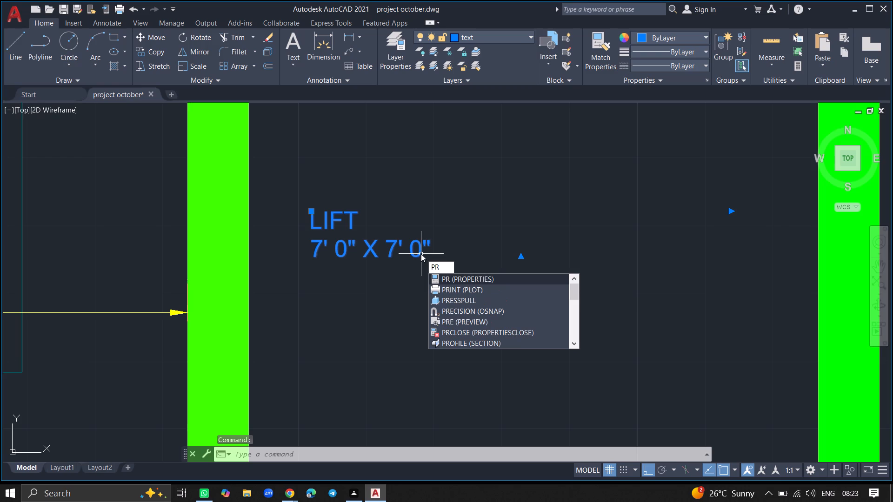
{"action": "key", "text": "Return"}
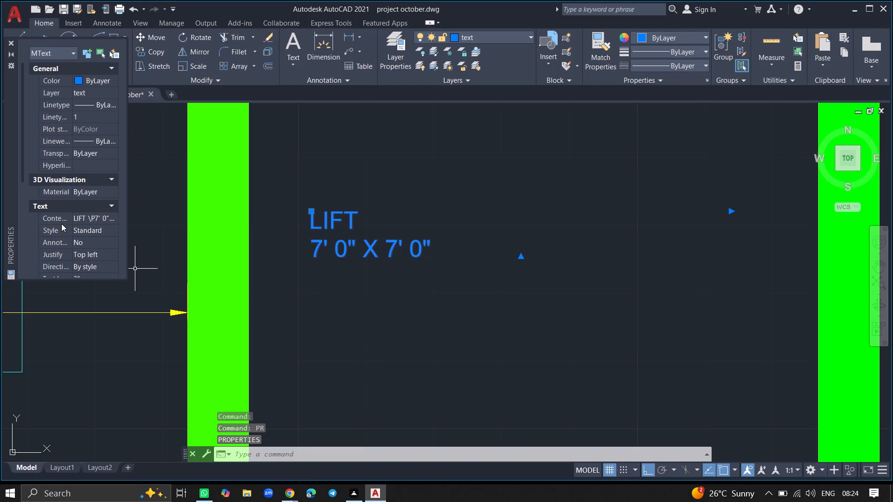
{"action": "left_click", "coordinate": [20, 185]}
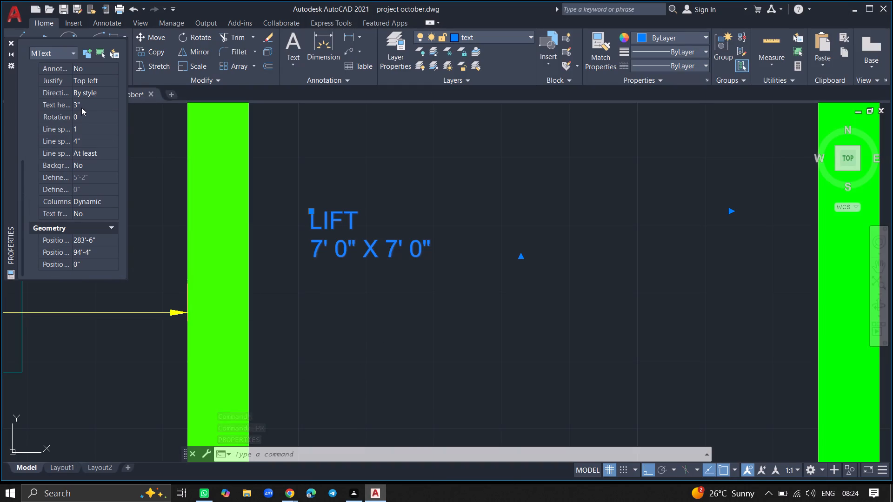
{"action": "left_click", "coordinate": [81, 103]}
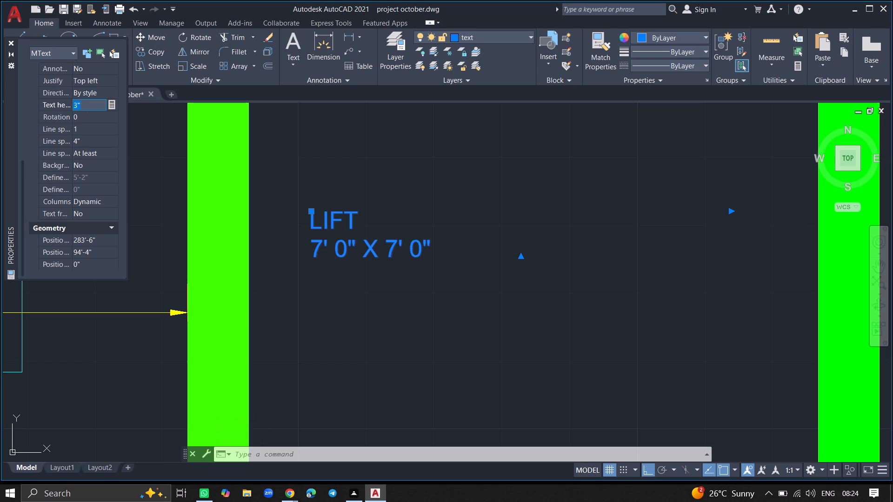
{"action": "key", "text": "BackSpace"}
{"action": "key", "text": "5"}
{"action": "key", "text": "shift+quotedbl"}
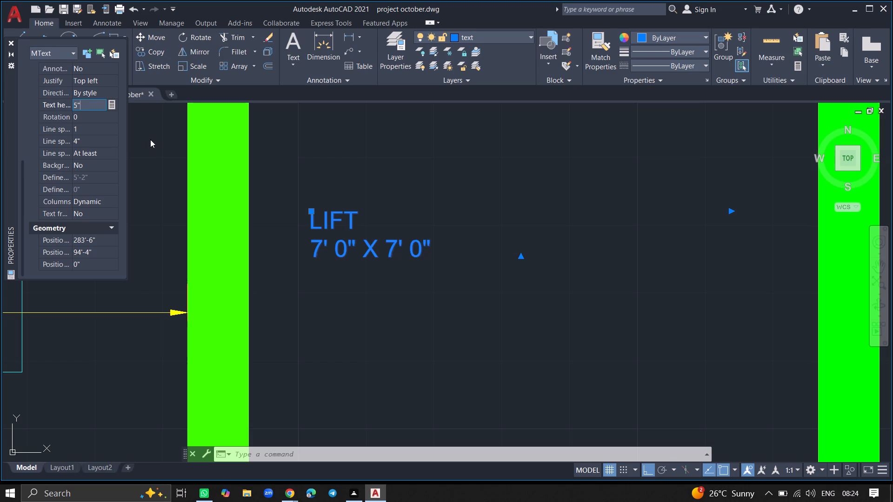
{"action": "left_click", "coordinate": [150, 139]}
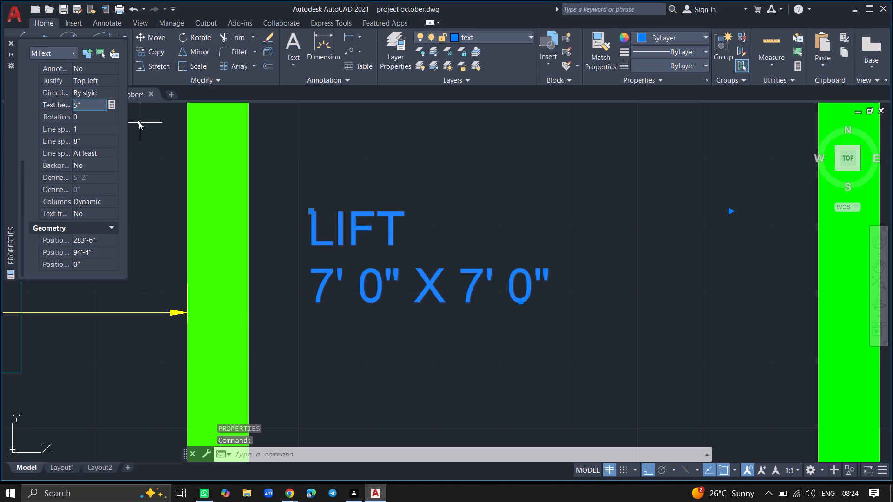
{"action": "left_click", "coordinate": [12, 41]}
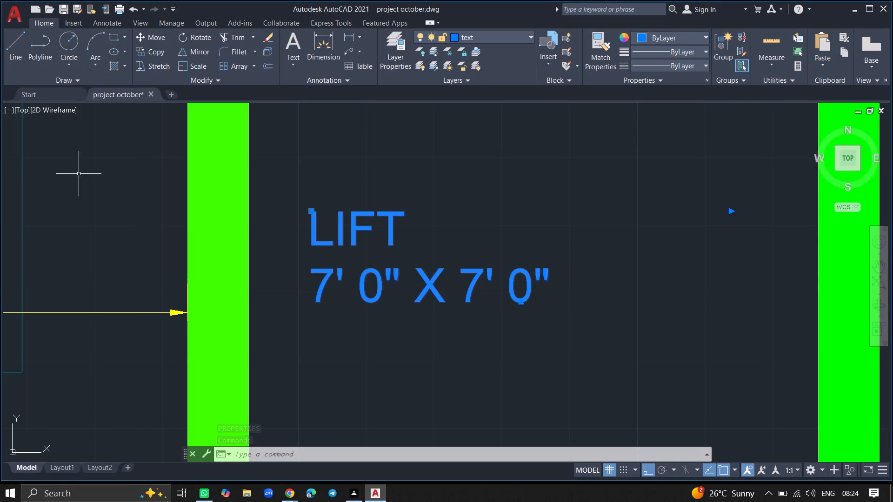
{"action": "key", "text": "Escape"}
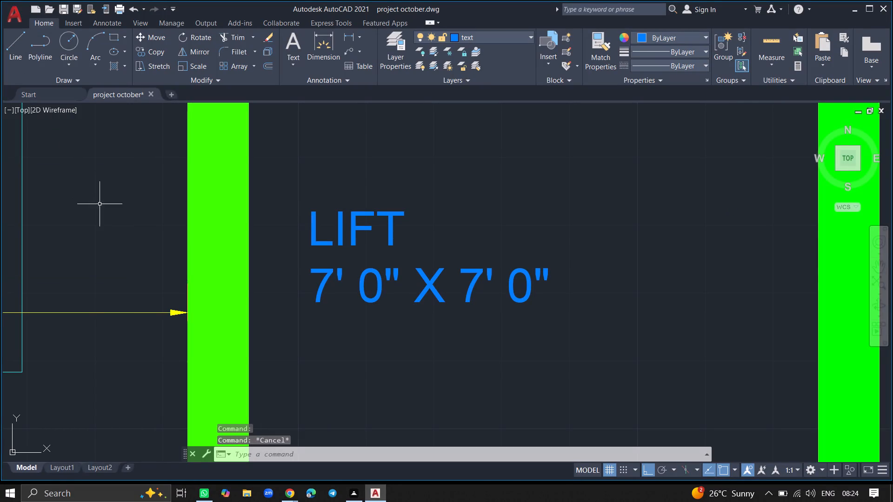
Delete the small LIFT label from the middle east space, below the top lift.
{"action": "scroll", "coordinate": [152, 239], "scroll_direction": "down", "scroll_amount": 1, "text": "ctrl"}
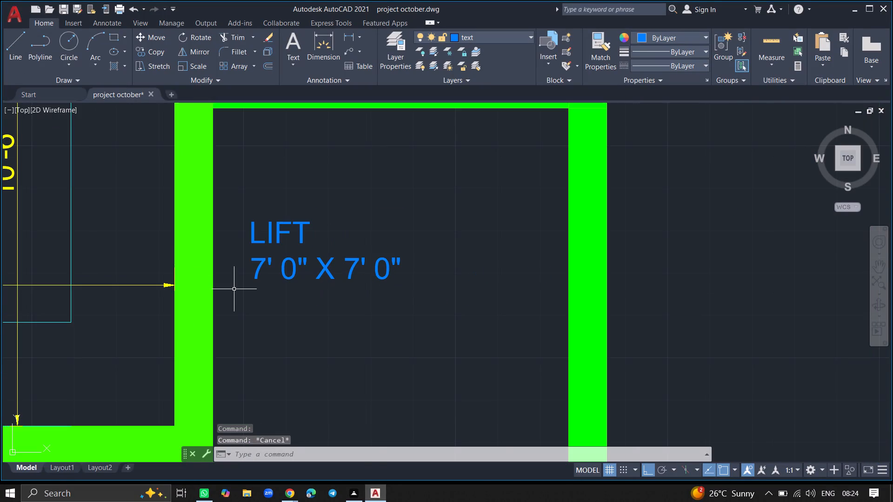
{"action": "scroll", "coordinate": [234, 289], "scroll_direction": "down", "scroll_amount": 2, "text": "ctrl"}
{"action": "scroll", "coordinate": [249, 326], "scroll_direction": "down", "scroll_amount": 4, "text": "ctrl"}
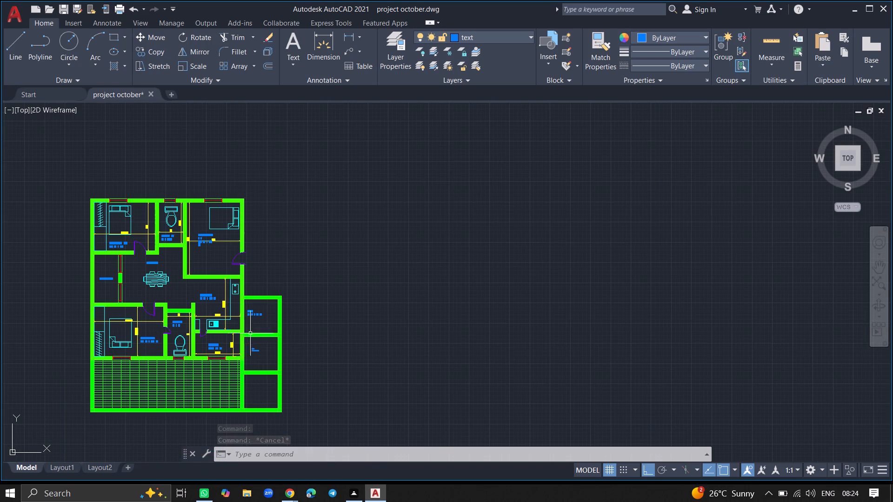
{"action": "scroll", "coordinate": [247, 360], "scroll_direction": "up", "scroll_amount": 5, "text": "ctrl"}
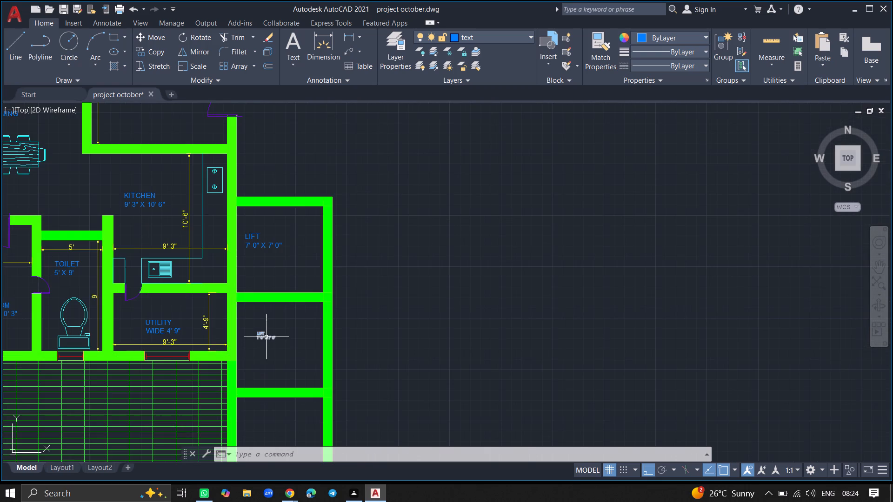
{"action": "scroll", "coordinate": [266, 337], "scroll_direction": "up", "scroll_amount": 3, "text": "ctrl"}
{"action": "left_click", "coordinate": [266, 337]}
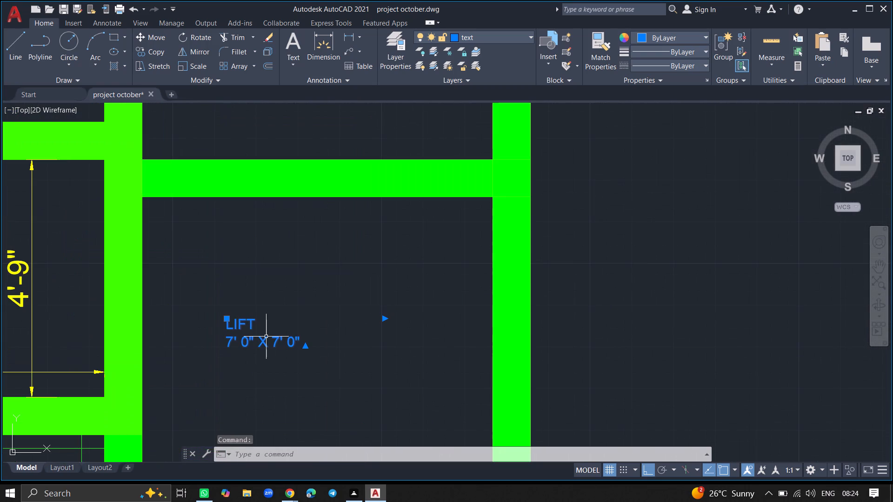
{"action": "key", "text": "Delete"}
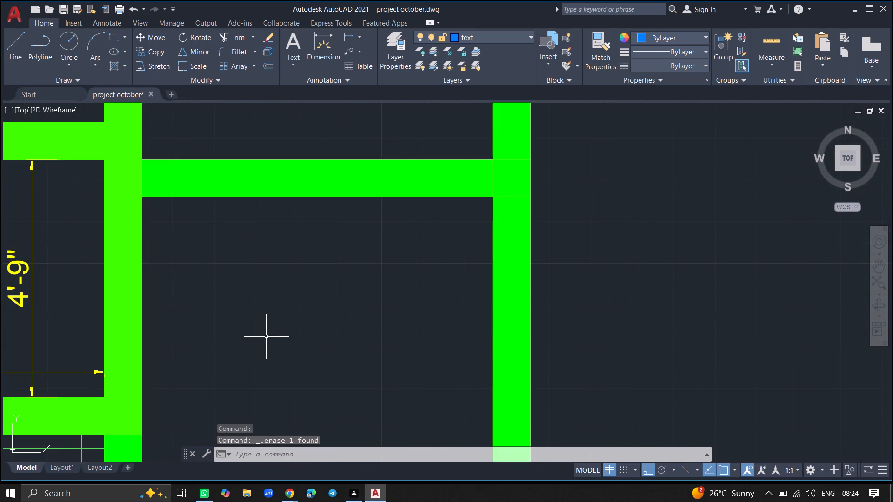
Add a two-line multiline text label inside the middle east space, reading LIFT above 7' 0" X 7' 0".
{"action": "key", "text": "m"}
{"action": "key", "text": "t"}
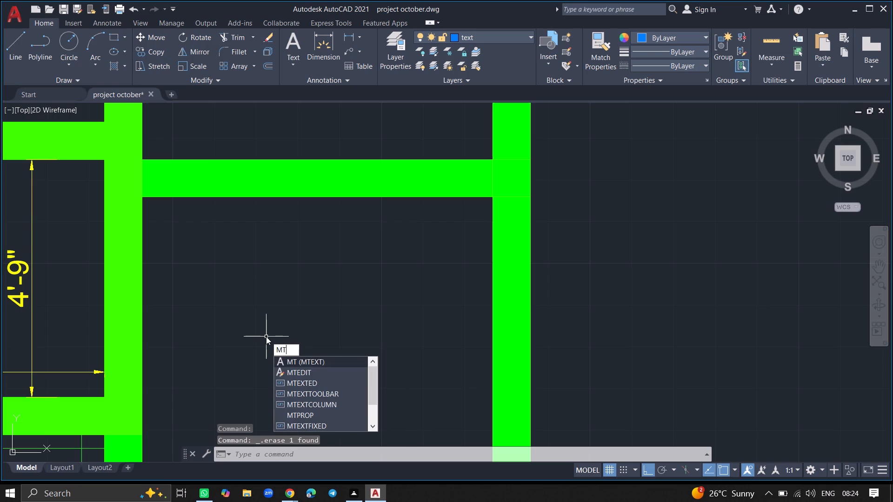
{"action": "type", "text": "EXT"}
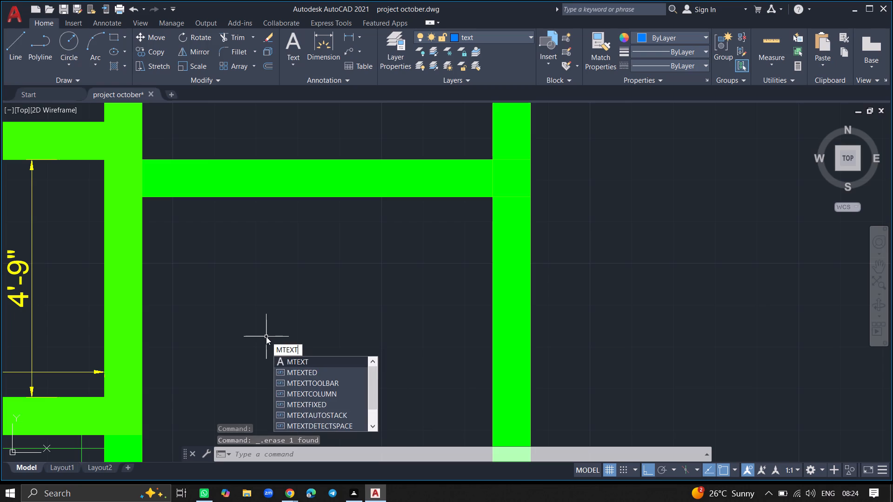
{"action": "key", "text": "Return"}
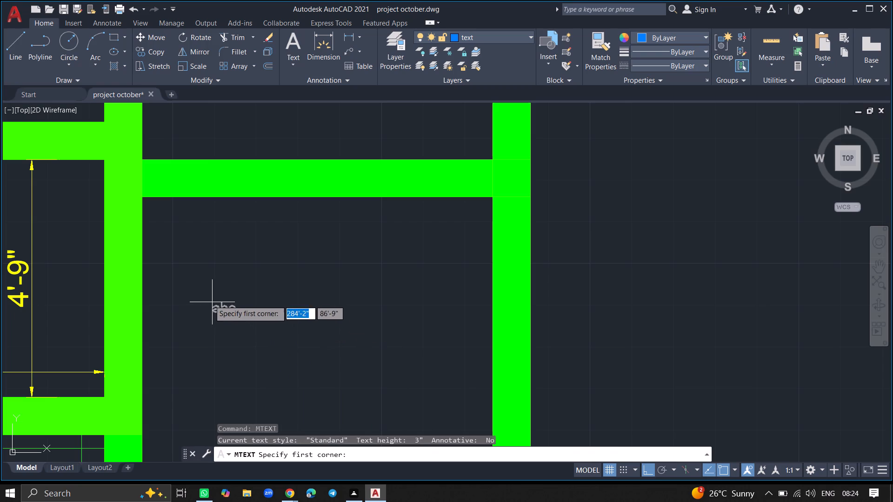
{"action": "left_click", "coordinate": [207, 299]}
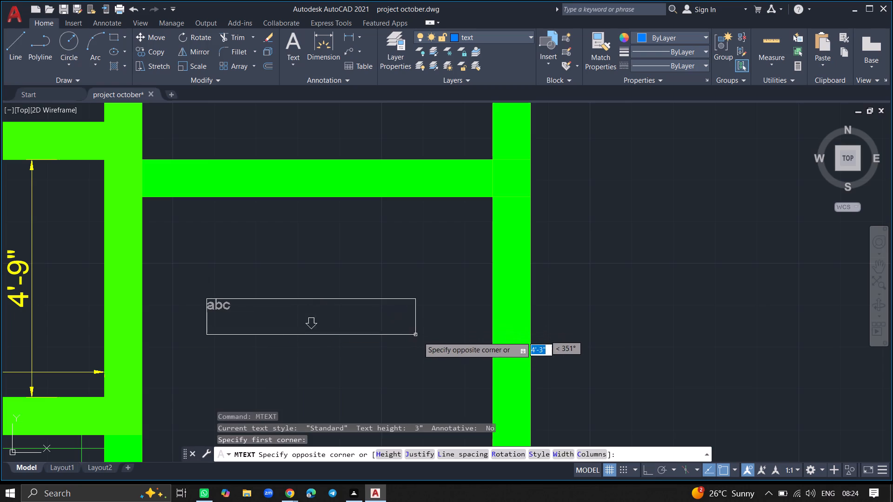
{"action": "left_click", "coordinate": [428, 342]}
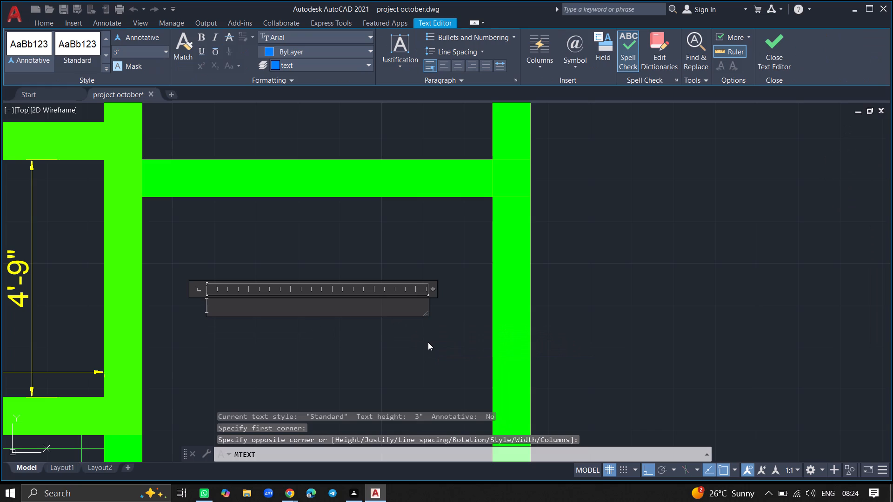
{"action": "key", "text": "l"}
{"action": "key", "text": "i"}
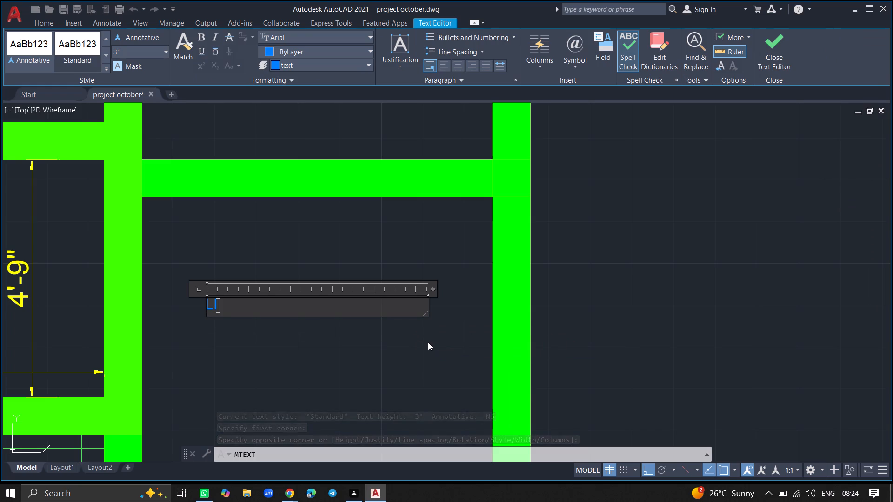
{"action": "type", "text": "FT"}
{"action": "key", "text": "space"}
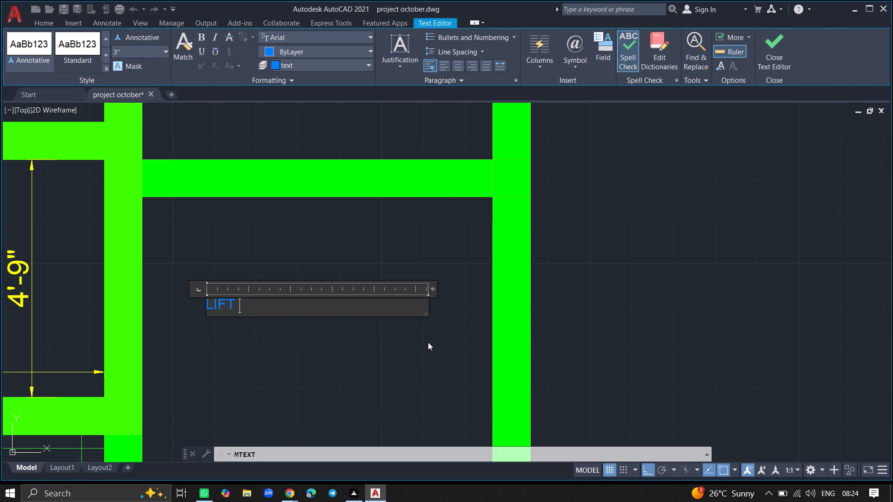
{"action": "key", "text": "Return"}
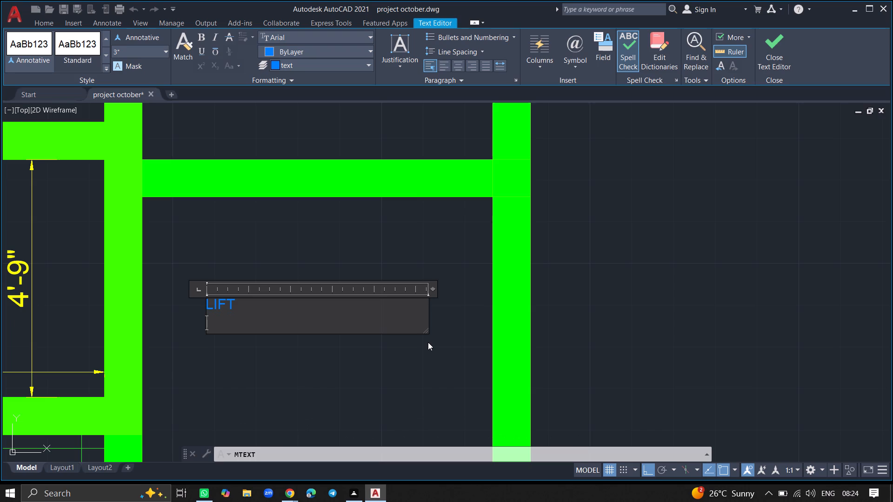
{"action": "key", "text": "7"}
{"action": "key", "text": "apostrophe"}
{"action": "key", "text": "space"}
{"action": "key", "text": "0"}
{"action": "key", "text": "shift+quotedbl"}
{"action": "key", "text": "space"}
{"action": "type", "text": "X"}
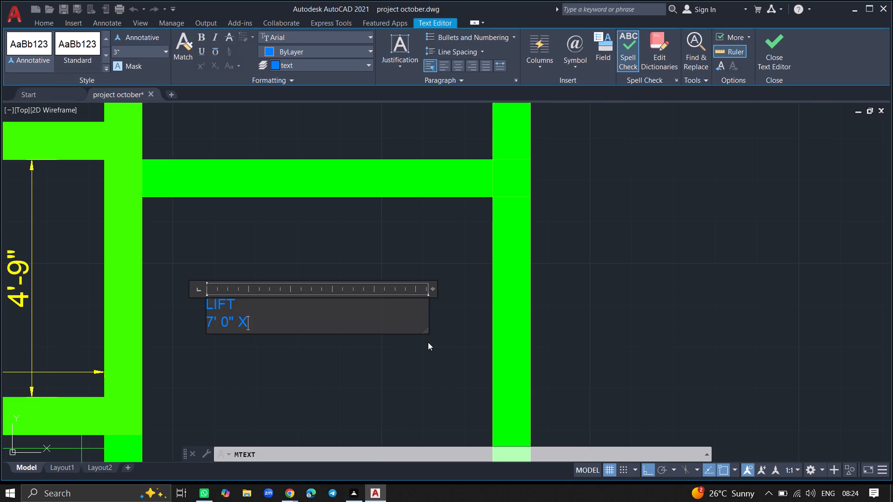
{"action": "key", "text": "space"}
{"action": "key", "text": "7"}
{"action": "key", "text": "apostrophe"}
{"action": "key", "text": "space"}
{"action": "key", "text": "0"}
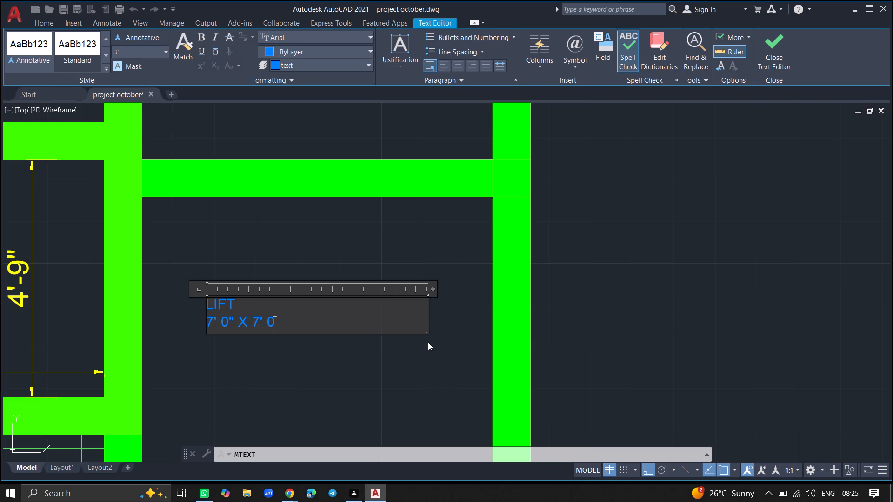
{"action": "key", "text": "shift+quotedbl"}
{"action": "left_click", "coordinate": [380, 372]}
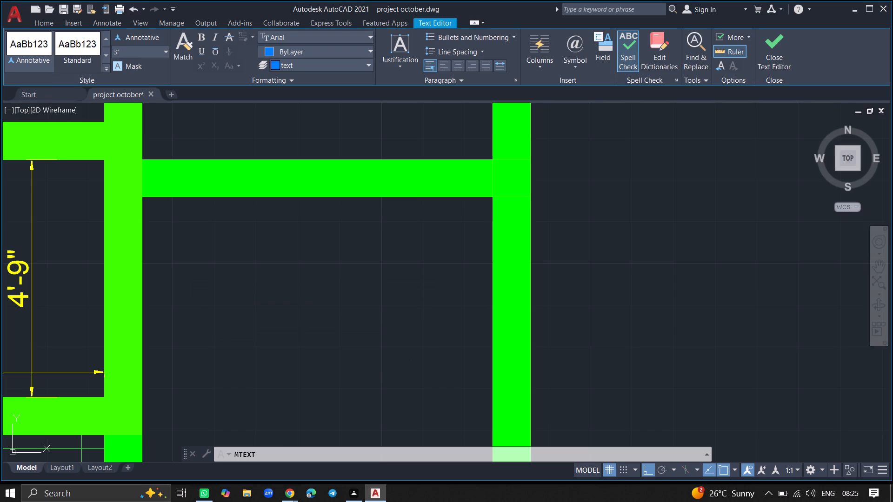
Set the text height of the LIFT label in the middle east space to 5".
{"action": "scroll", "coordinate": [380, 372], "scroll_direction": "down", "scroll_amount": 3, "text": "ctrl"}
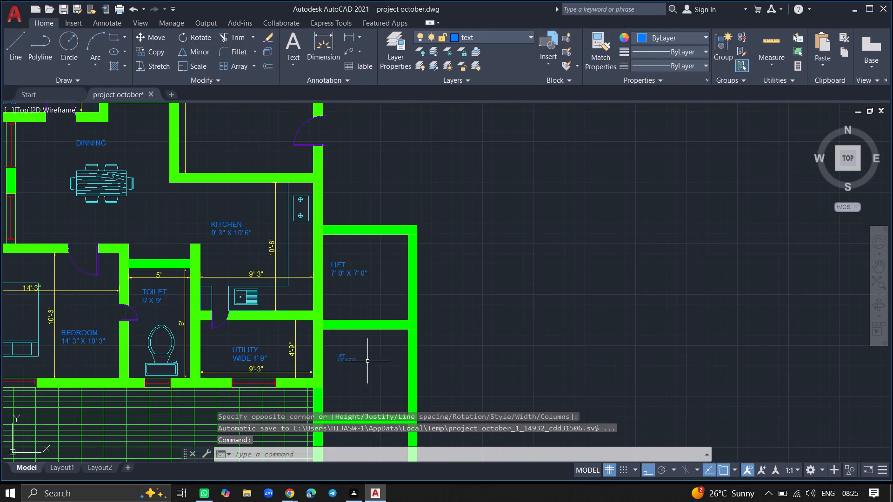
{"action": "left_click", "coordinate": [345, 357]}
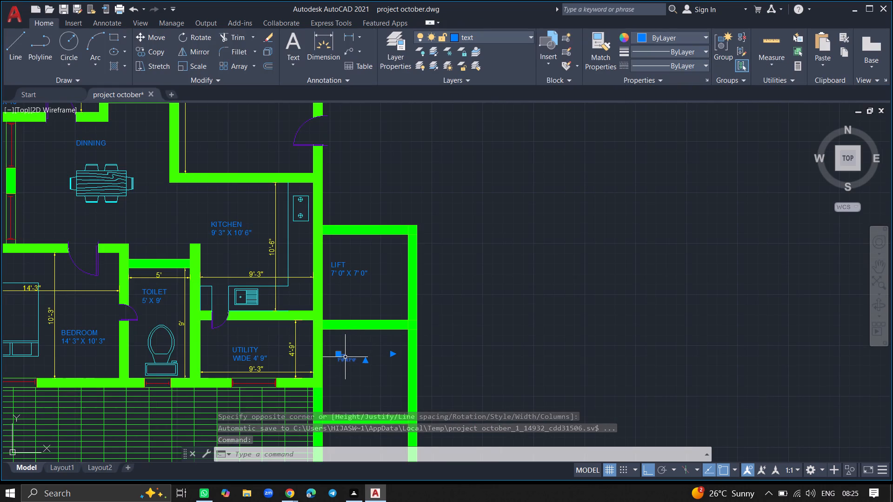
{"action": "key", "text": "p"}
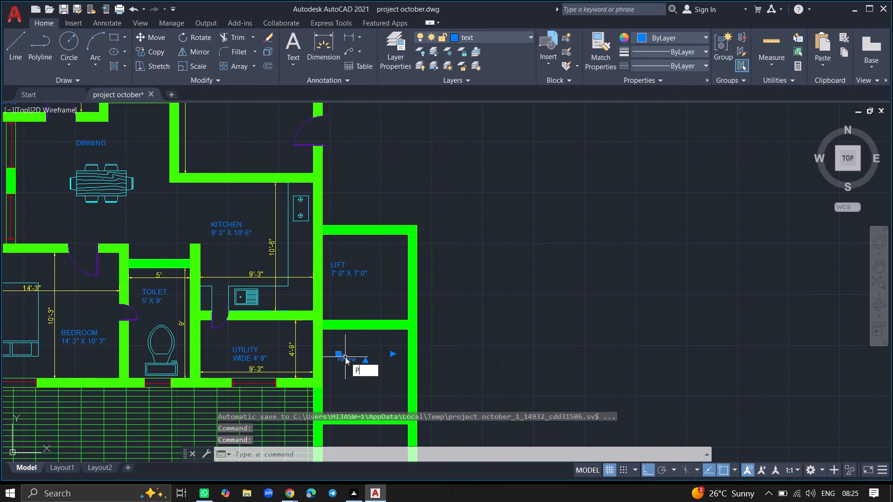
{"action": "key", "text": "r"}
{"action": "key", "text": "Return"}
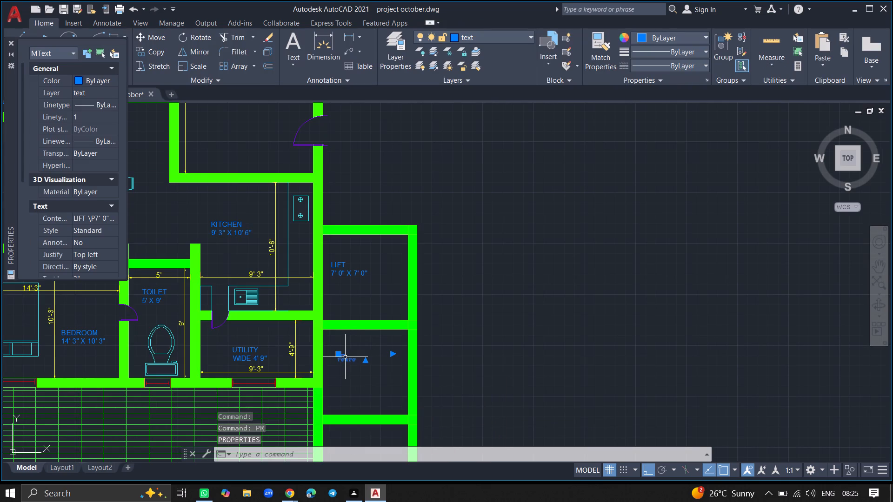
{"action": "left_click", "coordinate": [23, 190]}
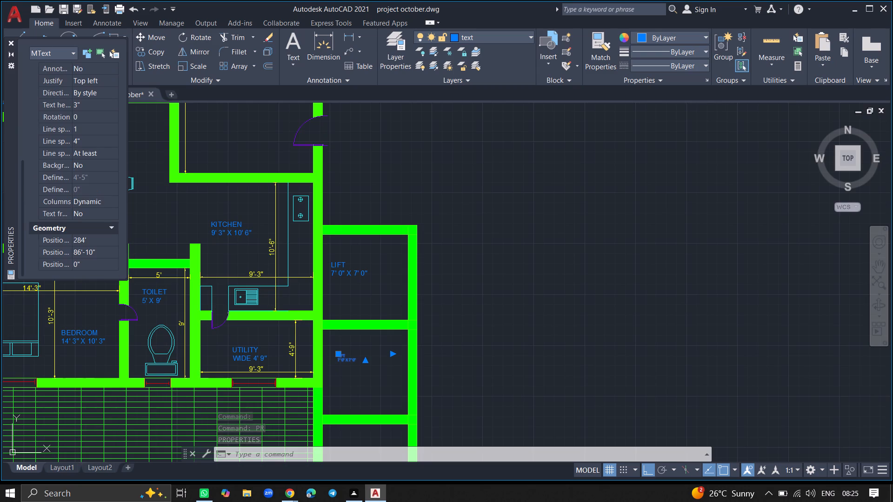
{"action": "left_click", "coordinate": [94, 100]}
{"action": "key", "text": "BackSpace"}
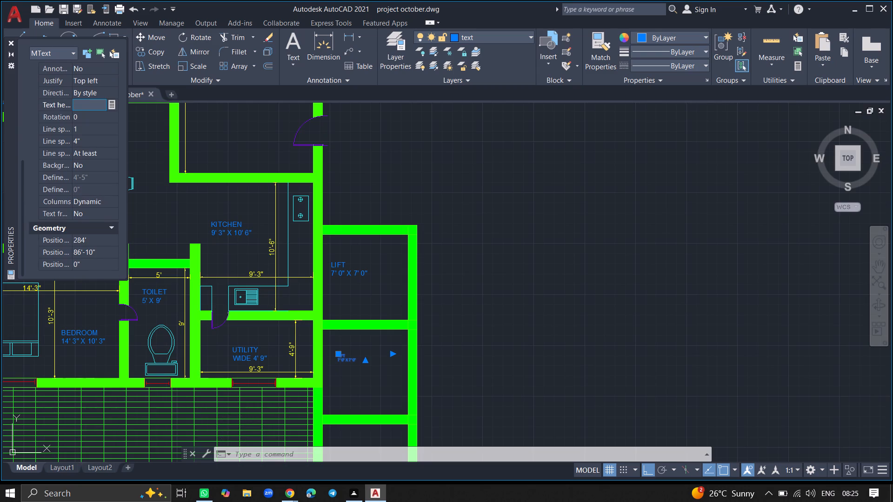
{"action": "key", "text": "5"}
{"action": "key", "text": "shift+quotedbl"}
{"action": "left_click", "coordinate": [163, 151]}
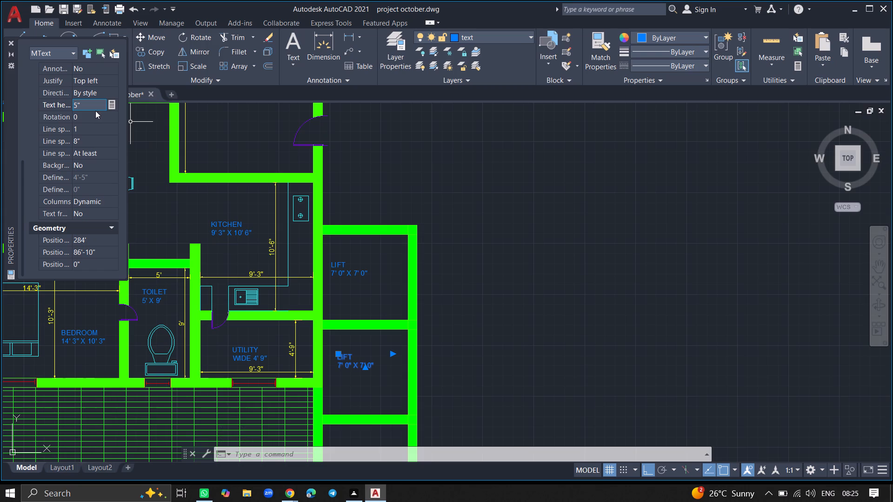
{"action": "left_click", "coordinate": [11, 43]}
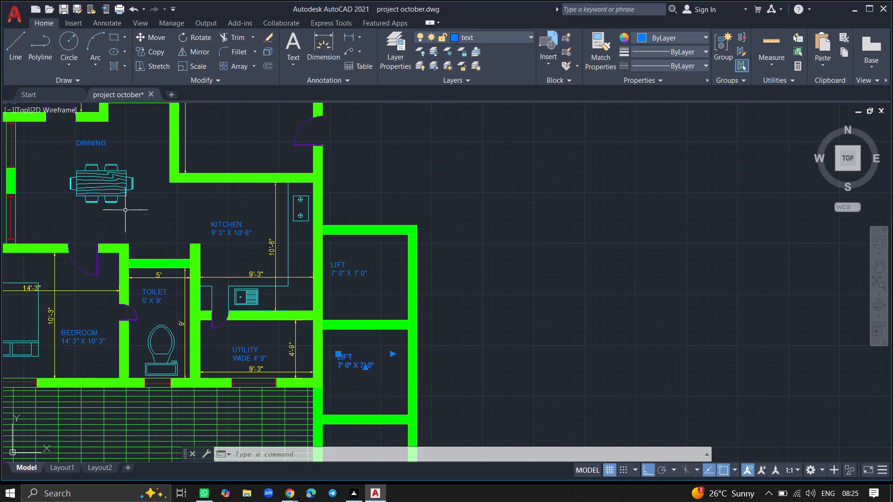
{"action": "key", "text": "Escape"}
Add a two-line multiline text label inside the bottom east space, reading LIFT above 7' 0" X 7' 0".
{"action": "scroll", "coordinate": [217, 279], "scroll_direction": "down", "scroll_amount": 2, "text": "ctrl"}
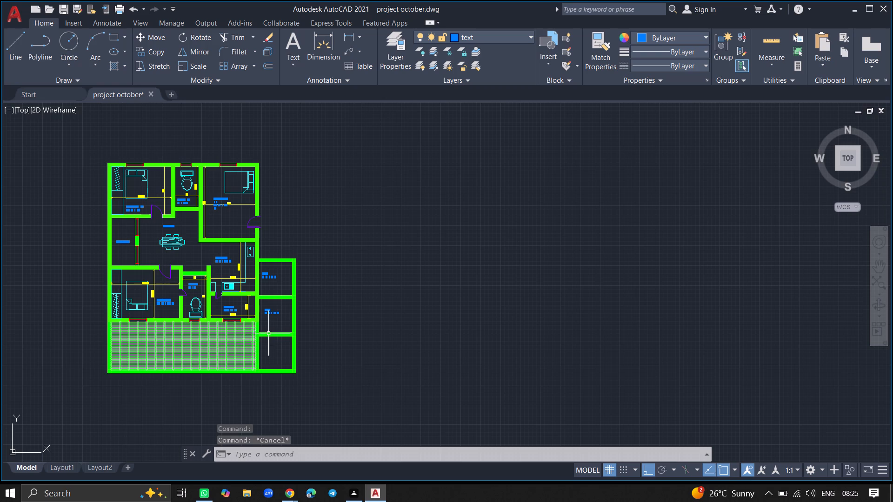
{"action": "scroll", "coordinate": [273, 311], "scroll_direction": "up", "scroll_amount": 5, "text": "ctrl"}
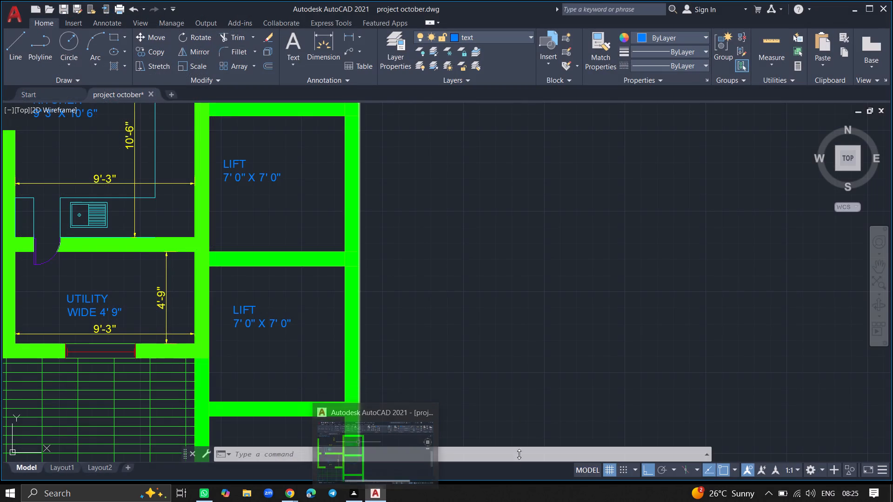
{"action": "scroll", "coordinate": [467, 365], "scroll_direction": "down", "scroll_amount": 3, "text": "ctrl"}
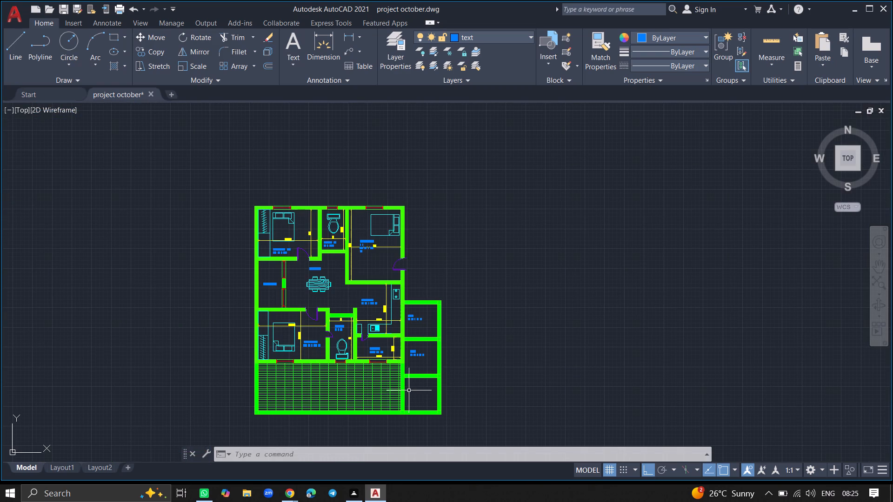
{"action": "scroll", "coordinate": [409, 391], "scroll_direction": "up", "scroll_amount": 3, "text": "ctrl"}
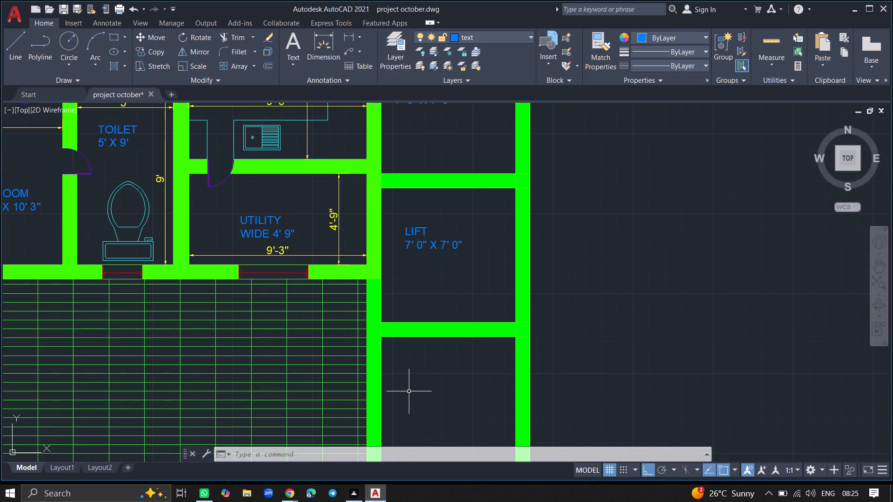
{"action": "type", "text": "MTEXT"}
{"action": "key", "text": "Return"}
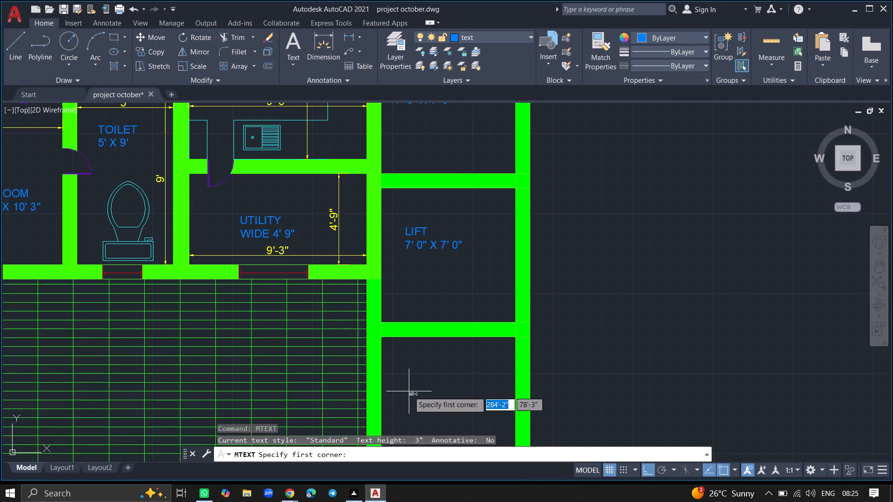
{"action": "left_click", "coordinate": [413, 383]}
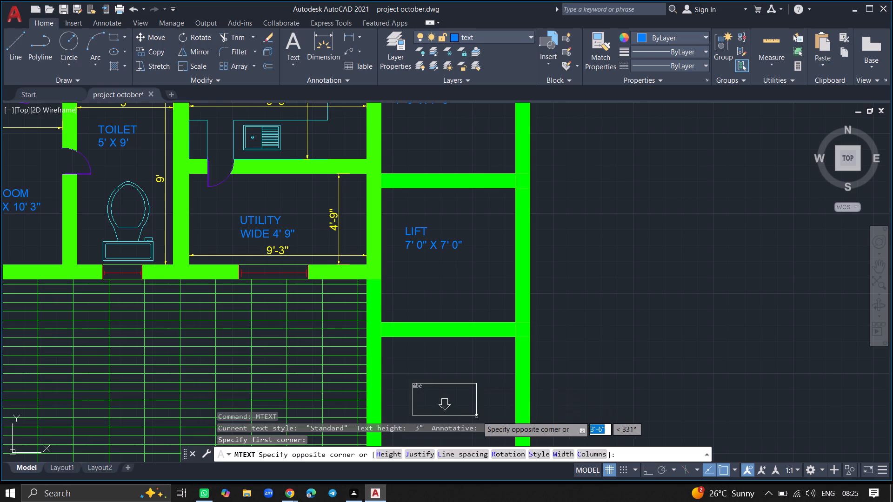
{"action": "left_click", "coordinate": [500, 406]}
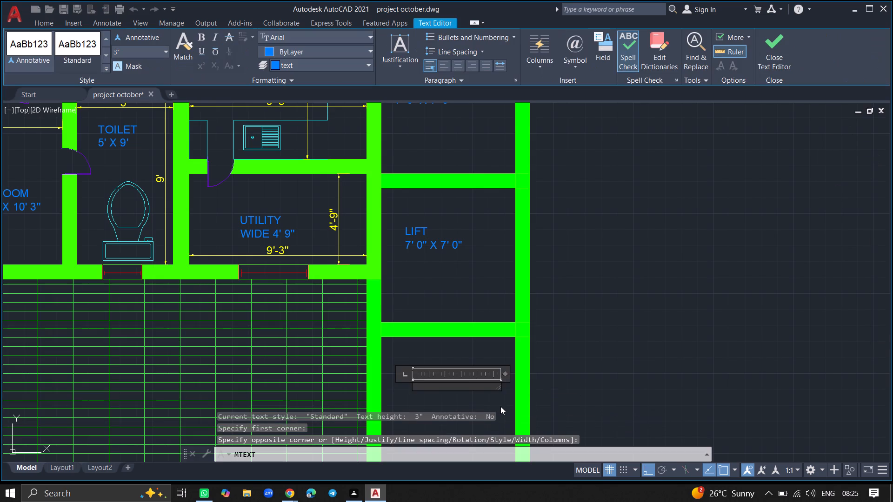
{"action": "type", "text": "LI"}
{"action": "type", "text": "FT"}
{"action": "key", "text": "space"}
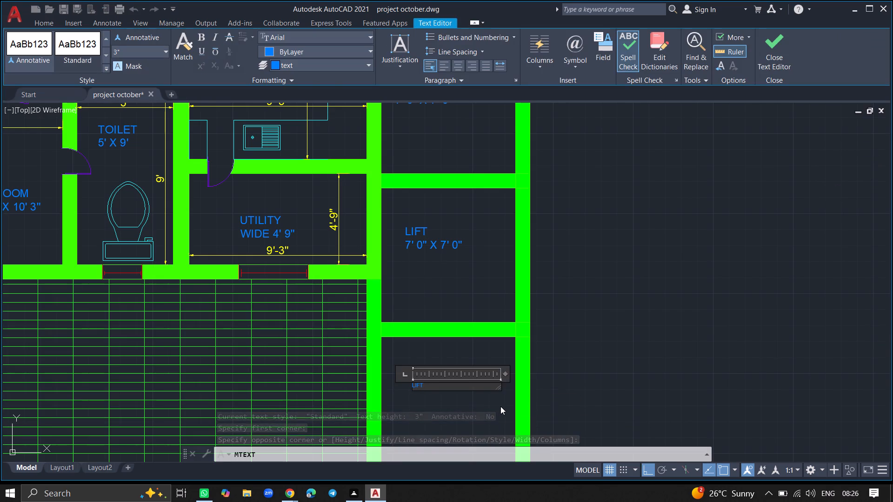
{"action": "key", "text": "Return"}
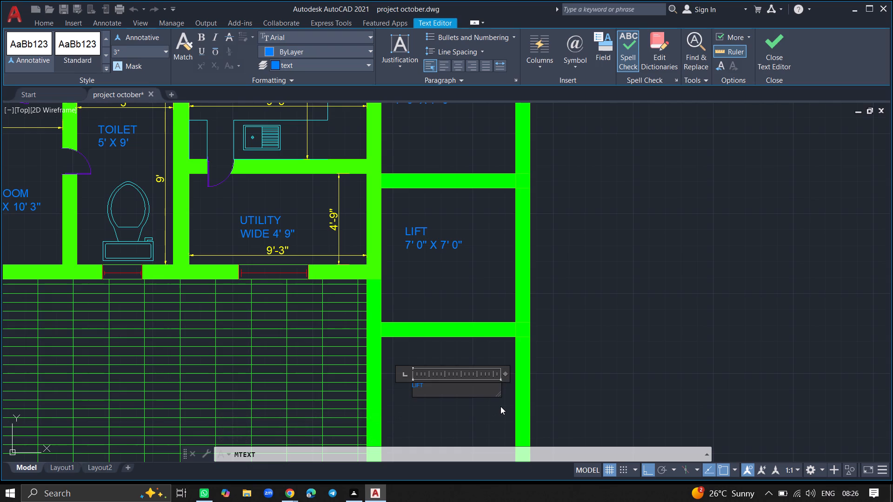
{"action": "key", "text": "7"}
{"action": "key", "text": "apostrophe"}
{"action": "key", "text": "space"}
{"action": "key", "text": "0"}
{"action": "key", "text": "shift+quotedbl"}
{"action": "key", "text": "space"}
{"action": "type", "text": "X"}
{"action": "key", "text": "space"}
{"action": "type", "text": "7'"}
{"action": "key", "text": "space"}
{"action": "key", "text": "0"}
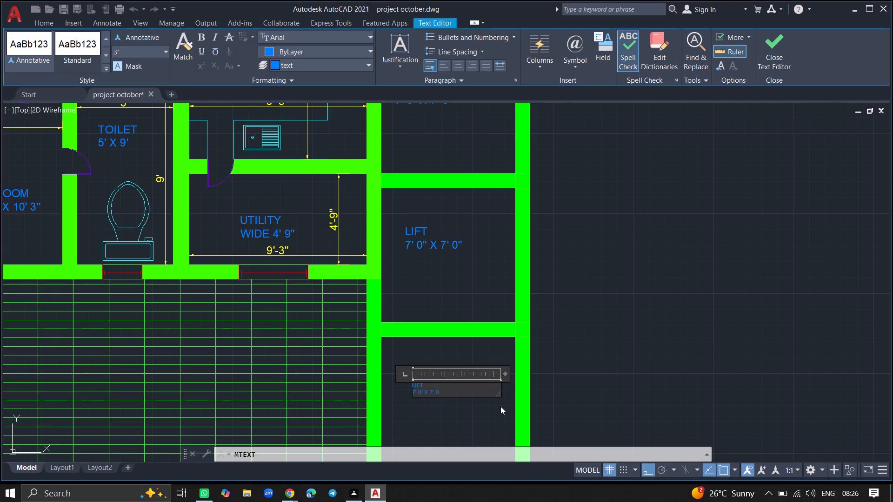
{"action": "key", "text": "shift+quotedbl"}
{"action": "left_click", "coordinate": [468, 429]}
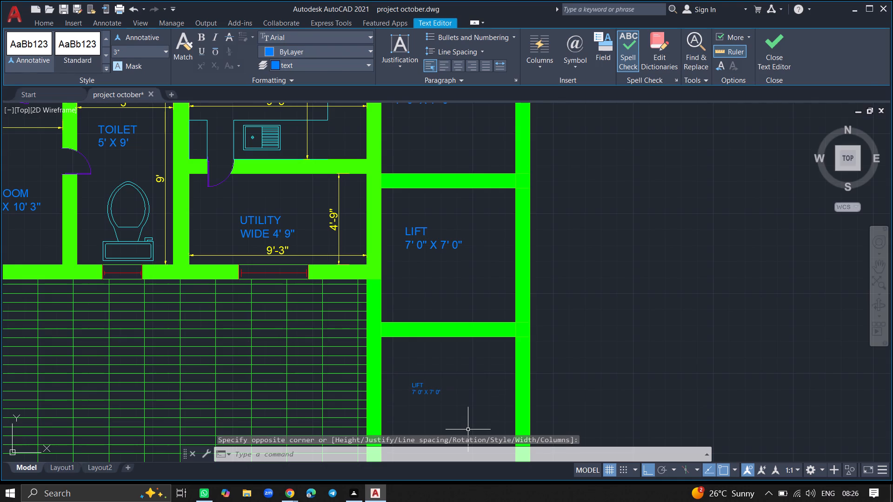
Set the text height of the LIFT label in the bottom east space to 5".
{"action": "scroll", "coordinate": [433, 411], "scroll_direction": "up", "scroll_amount": 3, "text": "ctrl"}
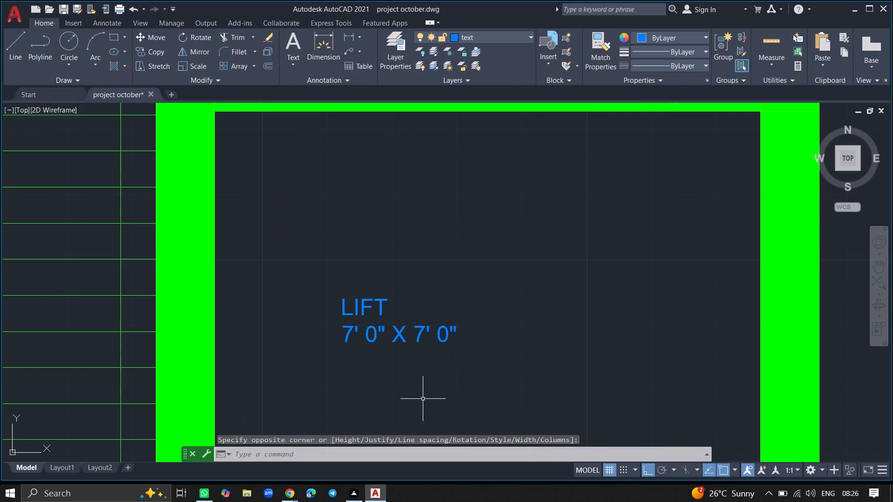
{"action": "left_click", "coordinate": [377, 335]}
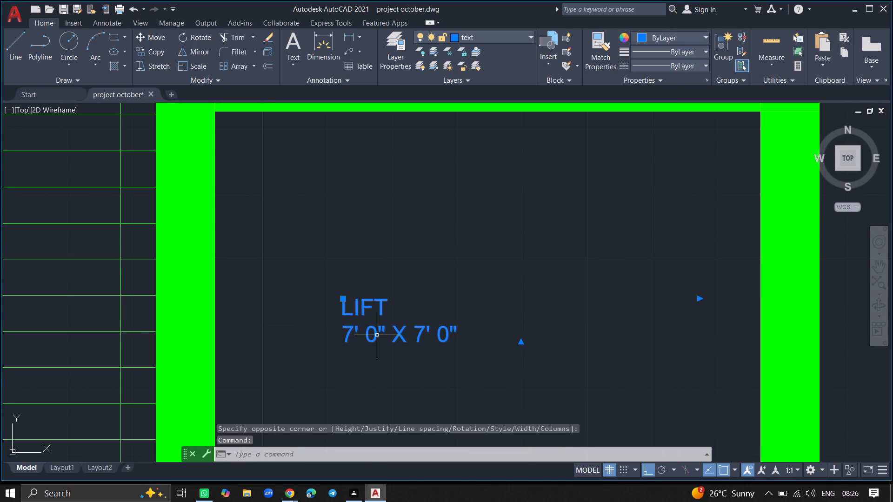
{"action": "type", "text": "PR"}
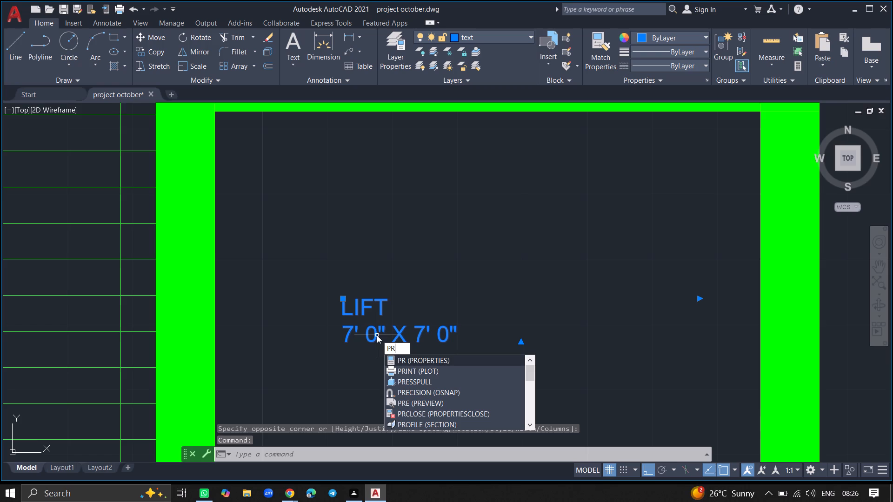
{"action": "key", "text": "Return"}
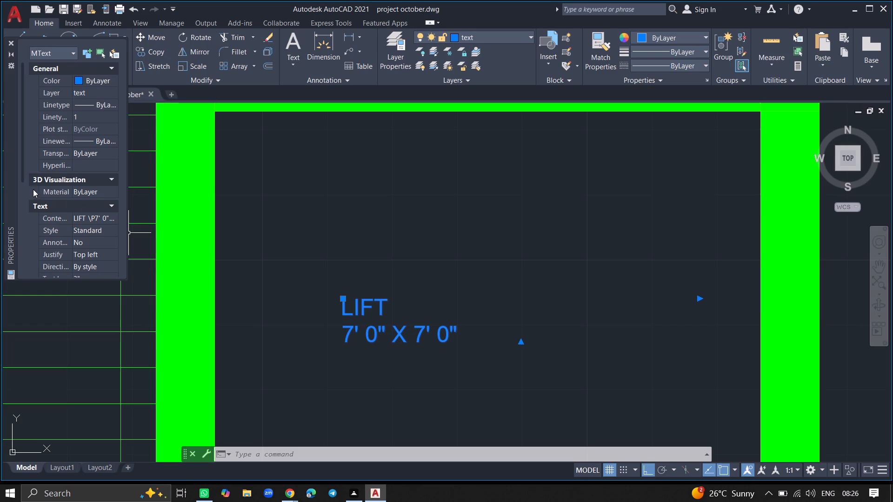
{"action": "left_click", "coordinate": [21, 187]}
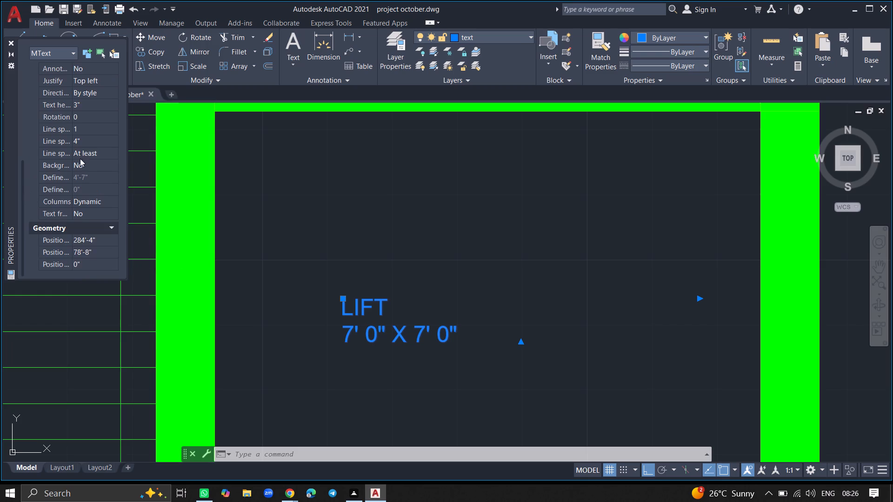
{"action": "left_click", "coordinate": [97, 102]}
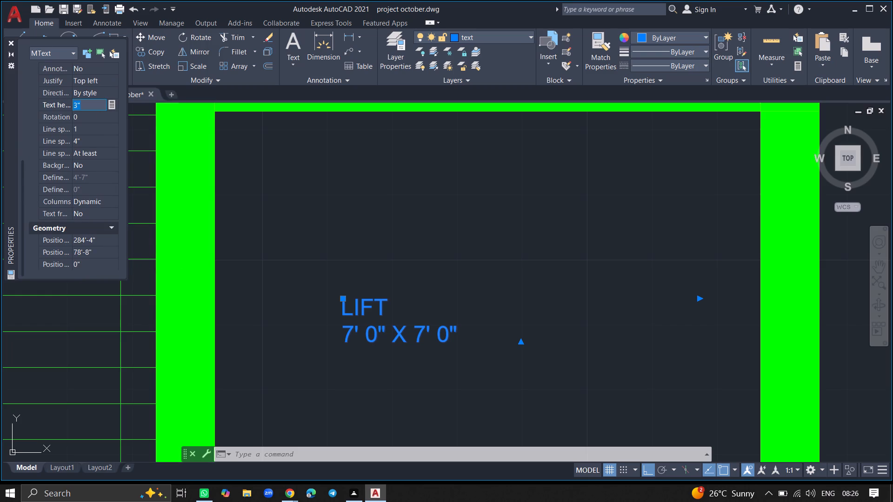
{"action": "key", "text": "BackSpace"}
{"action": "key", "text": "5"}
{"action": "key", "text": "shift+quotedbl"}
{"action": "left_click", "coordinate": [251, 156]}
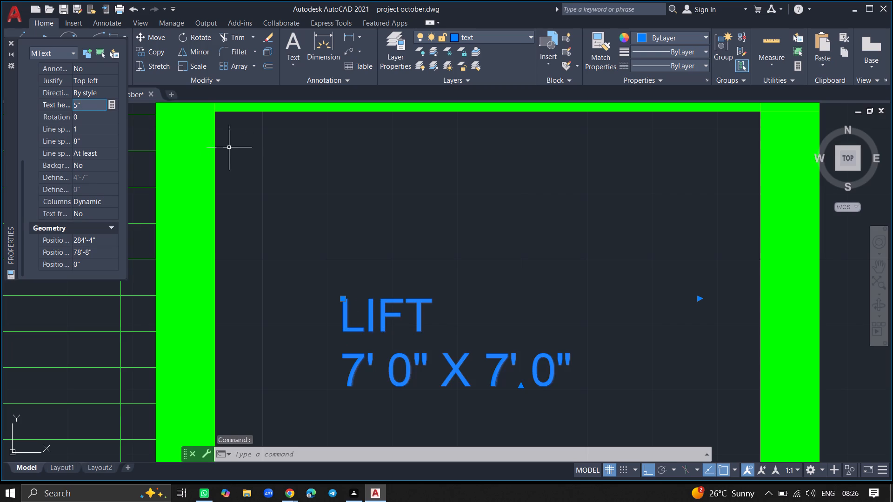
{"action": "left_click", "coordinate": [12, 42]}
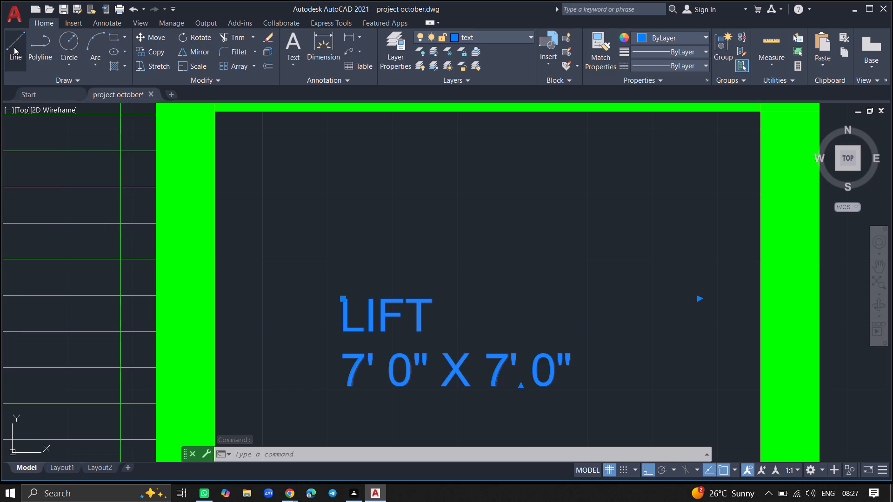
{"action": "key", "text": "Escape"}
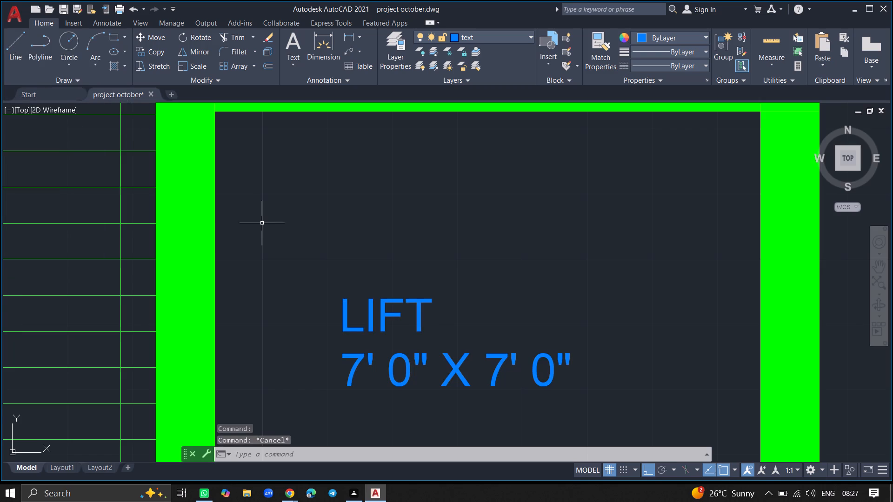
Make the dimensions layer the current layer.
{"action": "scroll", "coordinate": [262, 223], "scroll_direction": "down", "scroll_amount": 3, "text": "ctrl"}
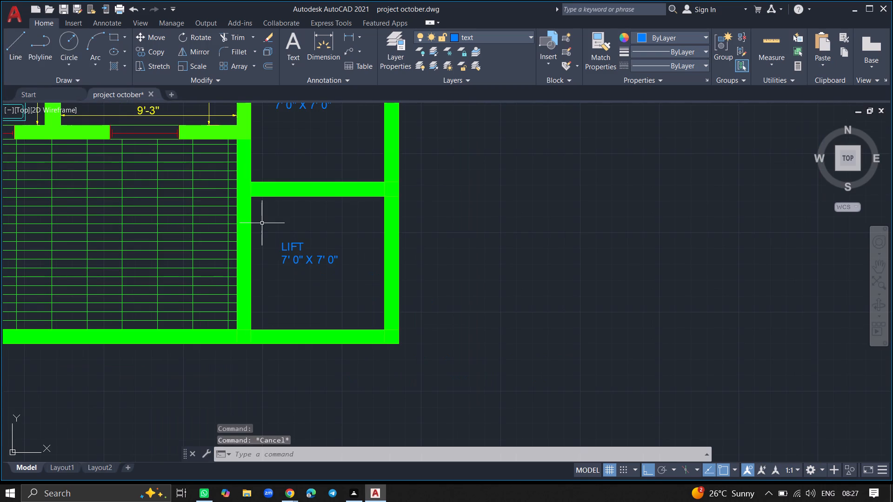
{"action": "scroll", "coordinate": [262, 223], "scroll_direction": "down", "scroll_amount": 1, "text": "ctrl"}
{"action": "scroll", "coordinate": [200, 207], "scroll_direction": "down", "scroll_amount": 2, "text": "ctrl"}
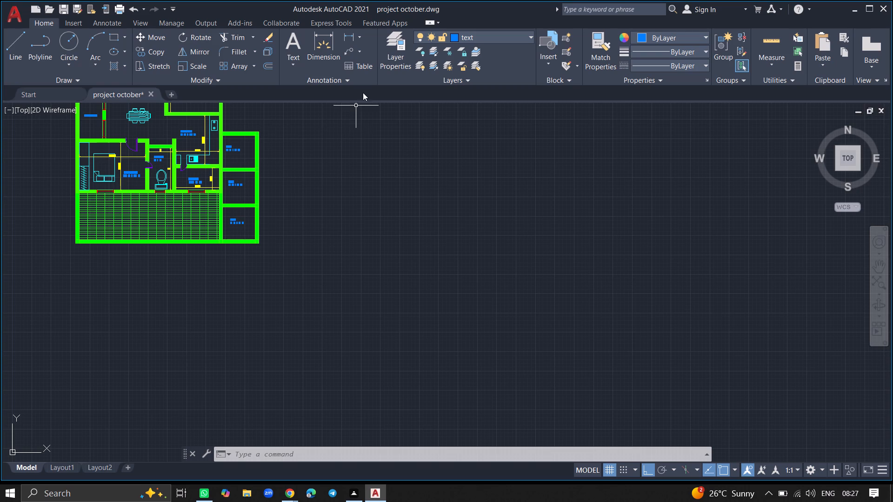
{"action": "left_click", "coordinate": [386, 62]}
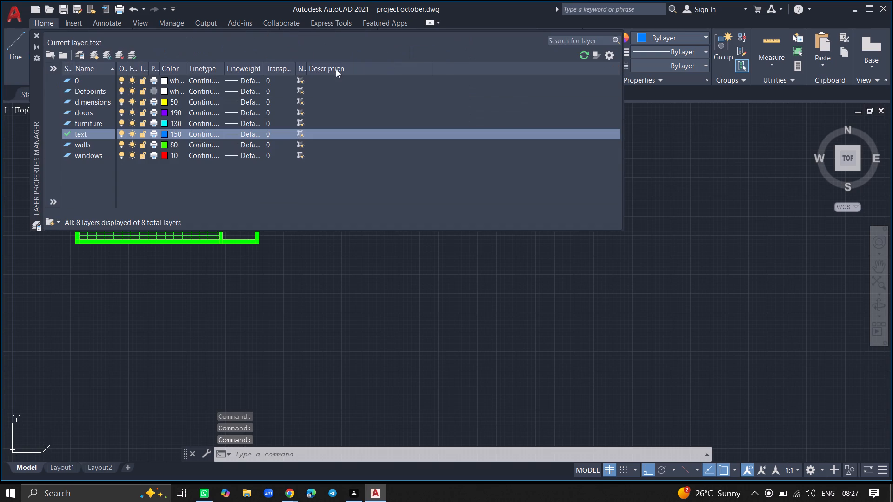
{"action": "double_click", "coordinate": [104, 100]}
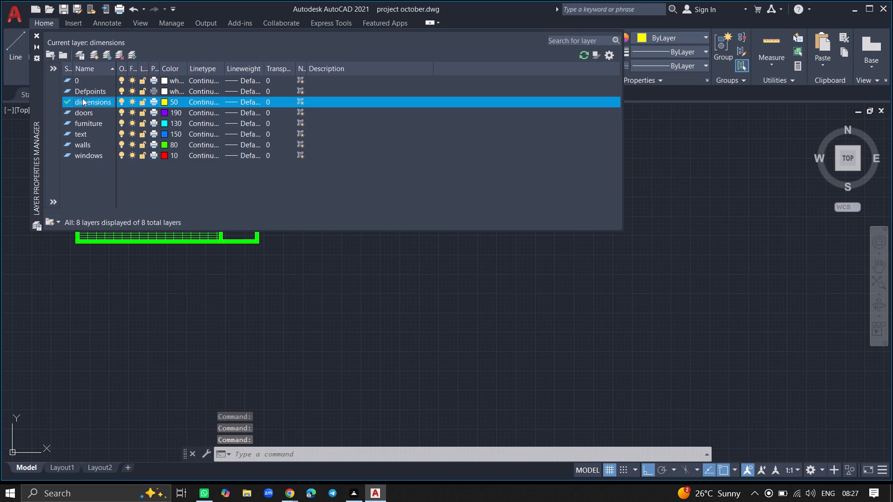
{"action": "left_click", "coordinate": [38, 32]}
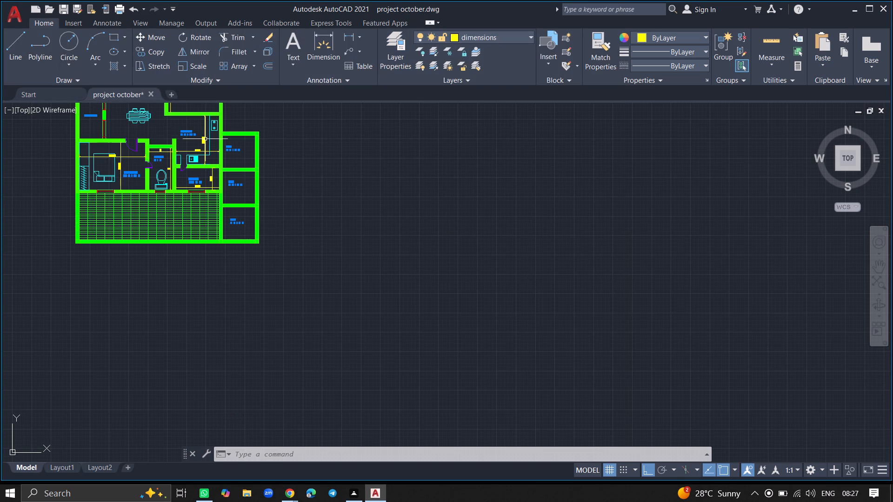
Add a horizontal linear dimension across the inside width of the top LIFT space, placed below its label.
{"action": "scroll", "coordinate": [239, 149], "scroll_direction": "up", "scroll_amount": 3, "text": "ctrl"}
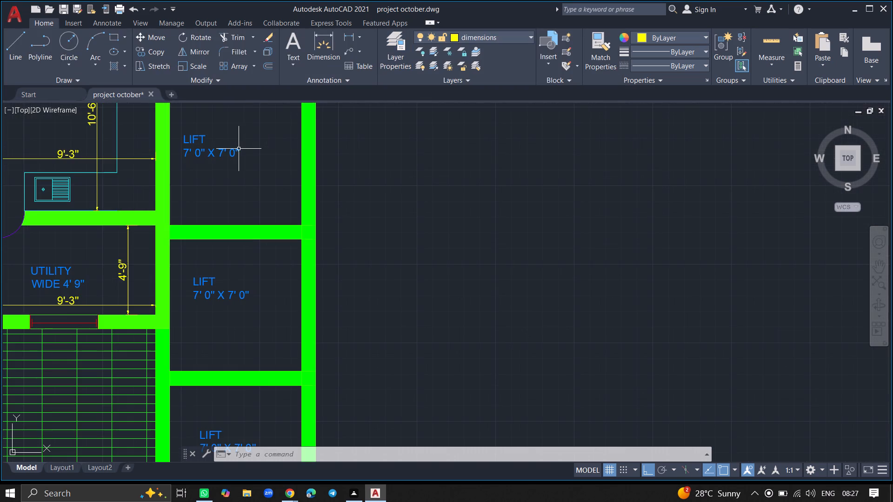
{"action": "key", "text": "d"}
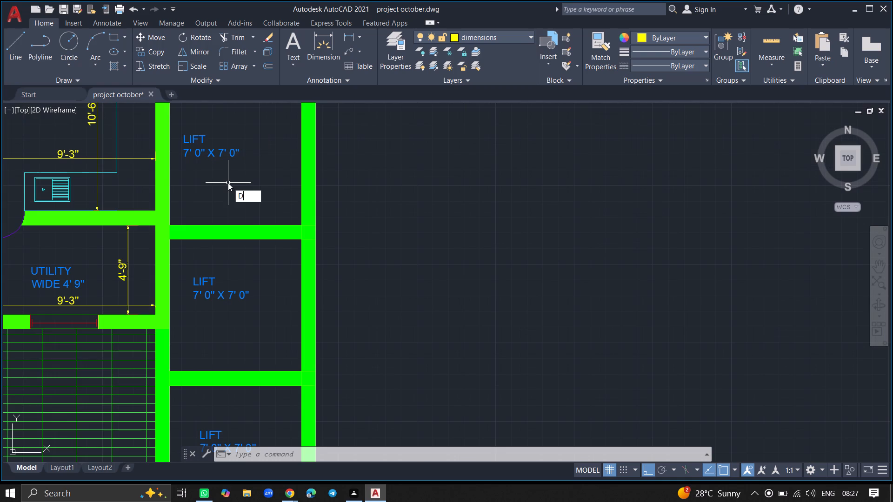
{"action": "type", "text": "IML"}
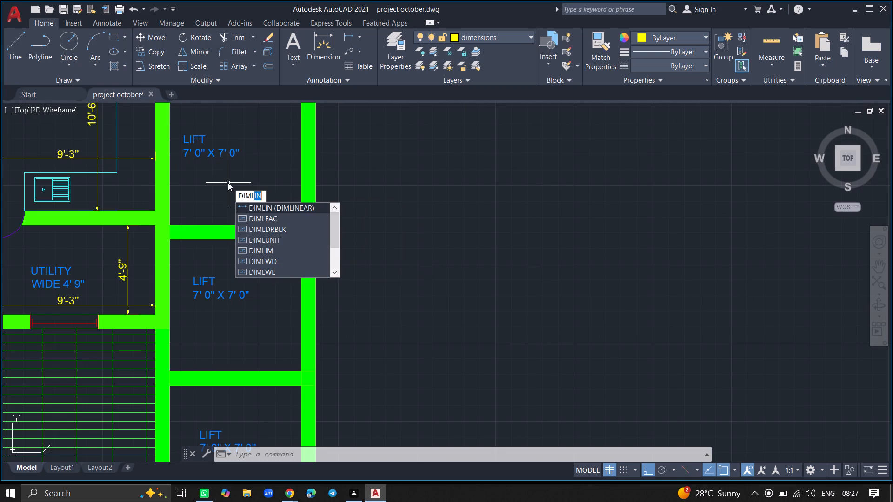
{"action": "left_click", "coordinate": [250, 205]}
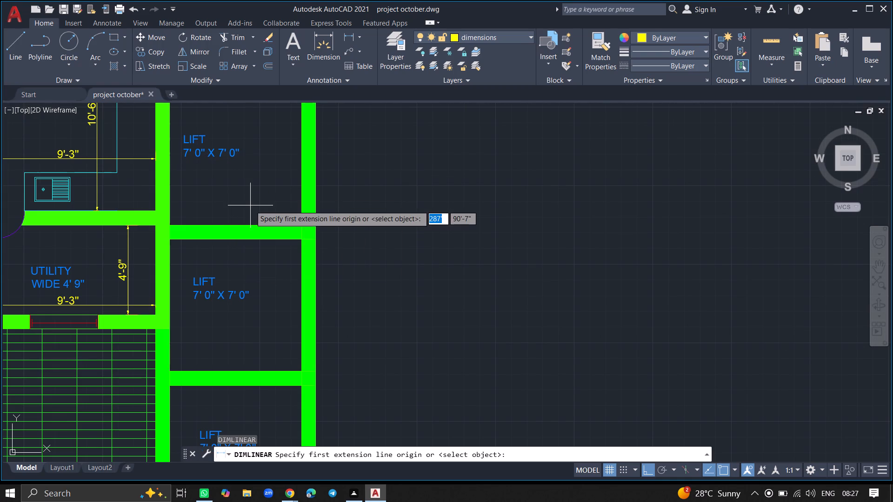
{"action": "left_click", "coordinate": [301, 204]}
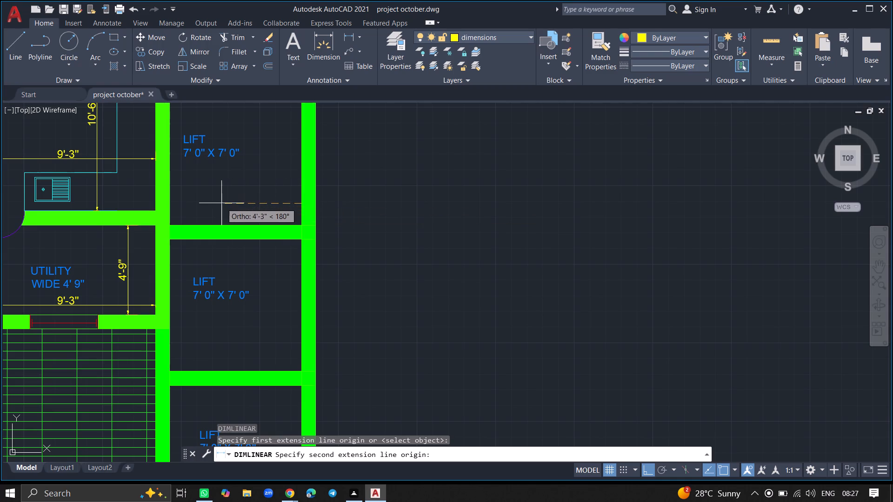
{"action": "left_click", "coordinate": [172, 202]}
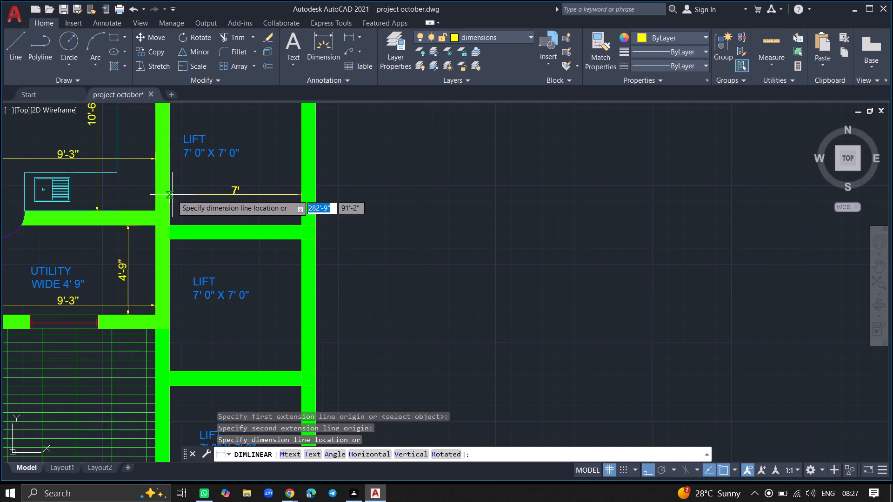
{"action": "left_click", "coordinate": [172, 195]}
Add a vertical linear dimension between the inner wall faces of the top LIFT space, placed east of its label.
{"action": "type", "text": "DIMLI"}
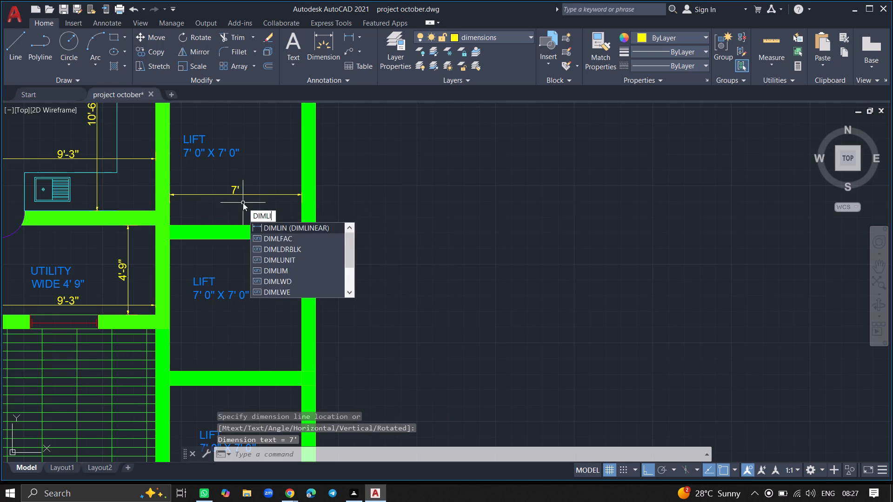
{"action": "left_click", "coordinate": [261, 227]}
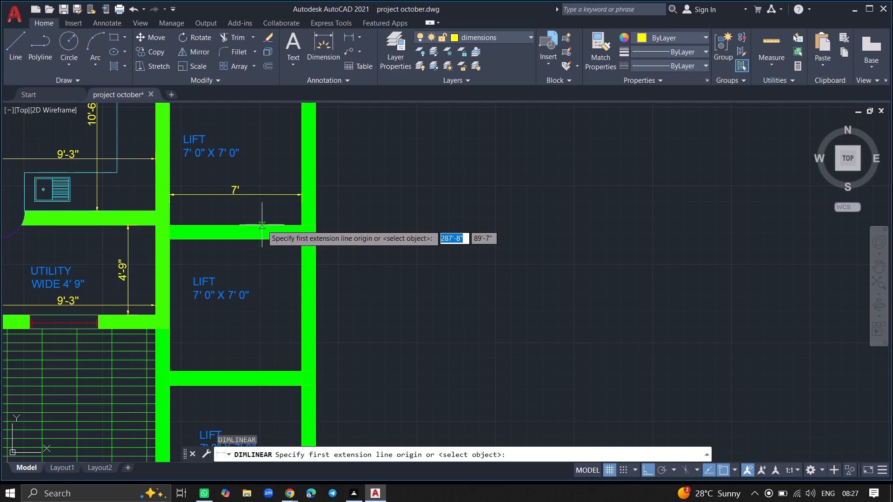
{"action": "left_click", "coordinate": [262, 225]}
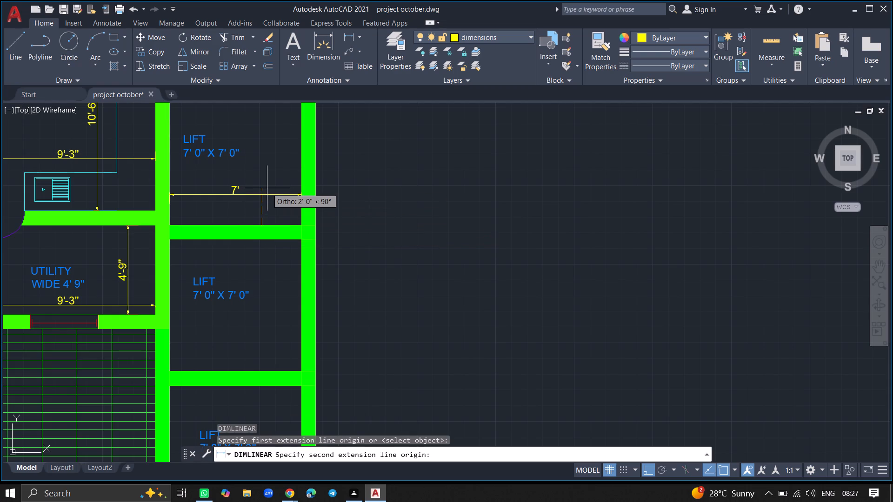
{"action": "scroll", "coordinate": [267, 188], "scroll_direction": "down", "scroll_amount": 3, "text": "ctrl"}
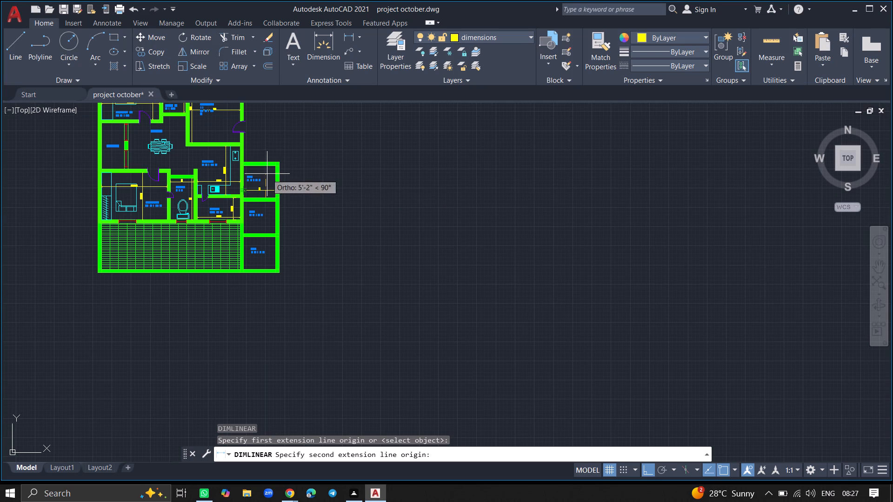
{"action": "scroll", "coordinate": [265, 168], "scroll_direction": "up", "scroll_amount": 5, "text": "ctrl"}
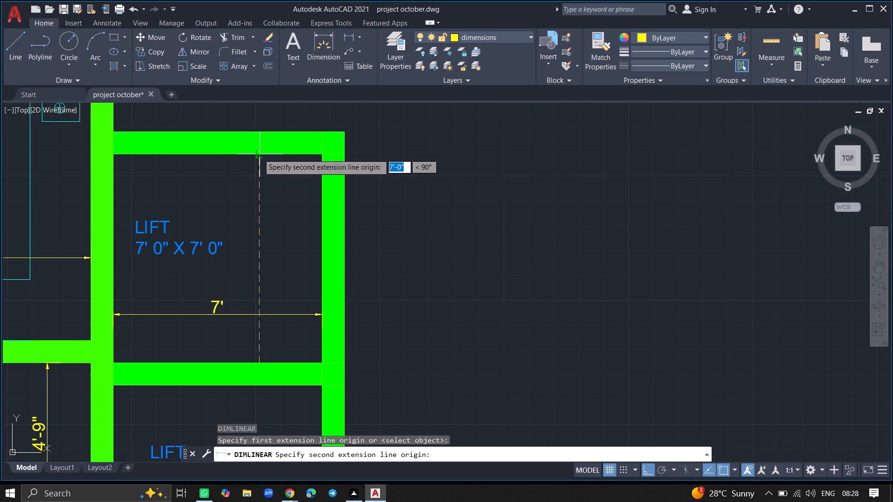
{"action": "left_click", "coordinate": [259, 154]}
{"action": "left_click", "coordinate": [262, 154]}
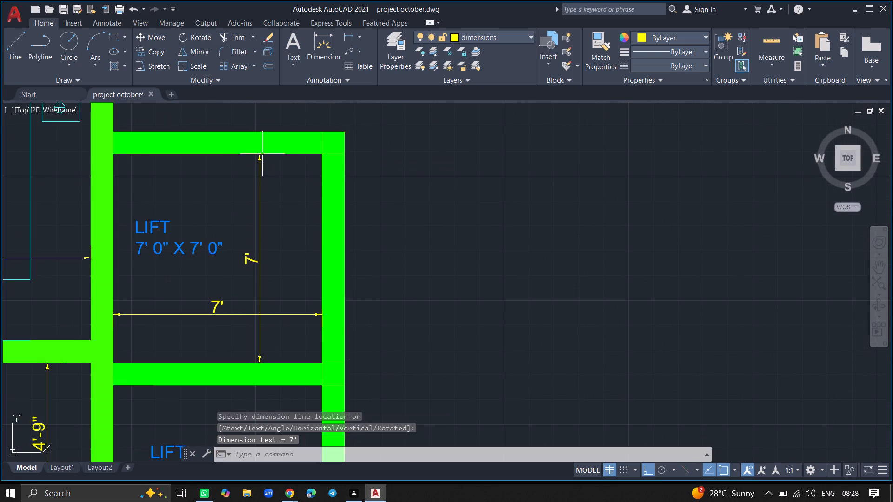
Add a vertical linear dimension between the inner wall faces of the middle LIFT space, placed east of its label.
{"action": "scroll", "coordinate": [270, 204], "scroll_direction": "down", "scroll_amount": 5, "text": "ctrl"}
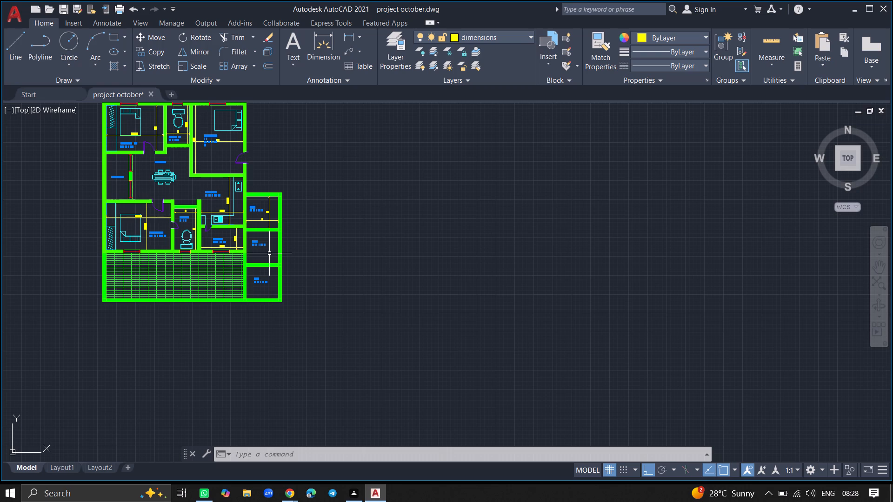
{"action": "scroll", "coordinate": [267, 256], "scroll_direction": "up", "scroll_amount": 5, "text": "ctrl"}
{"action": "type", "text": "DIML"}
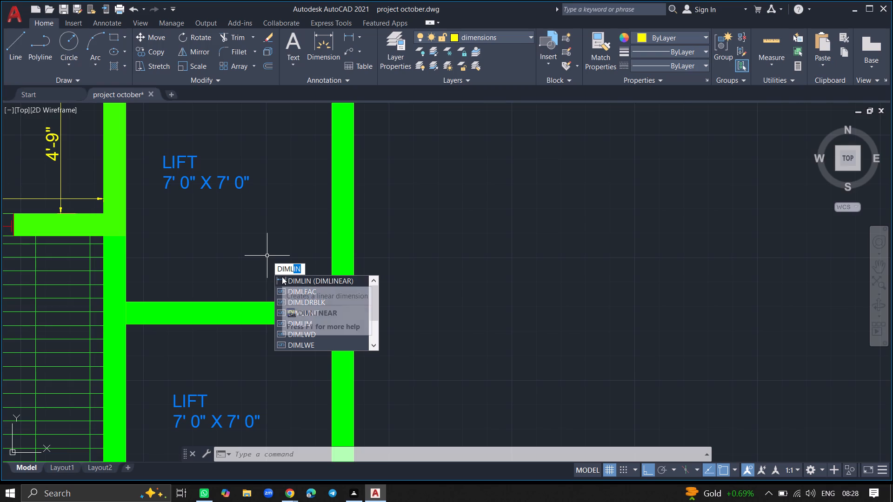
{"action": "left_click", "coordinate": [282, 277]}
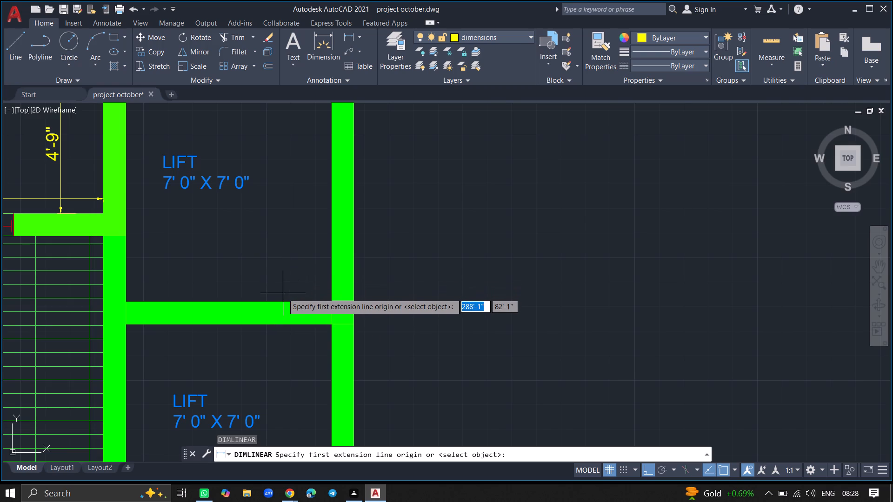
{"action": "left_click", "coordinate": [283, 301]}
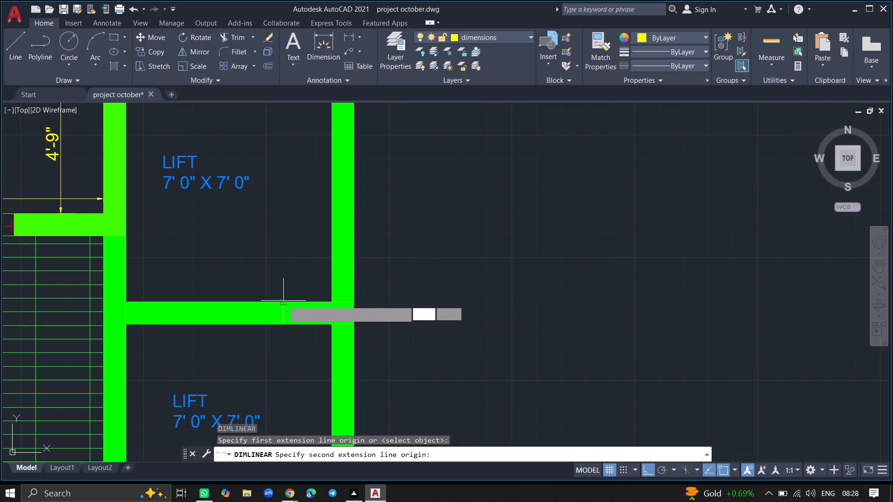
{"action": "scroll", "coordinate": [280, 215], "scroll_direction": "down", "scroll_amount": 1, "text": "ctrl"}
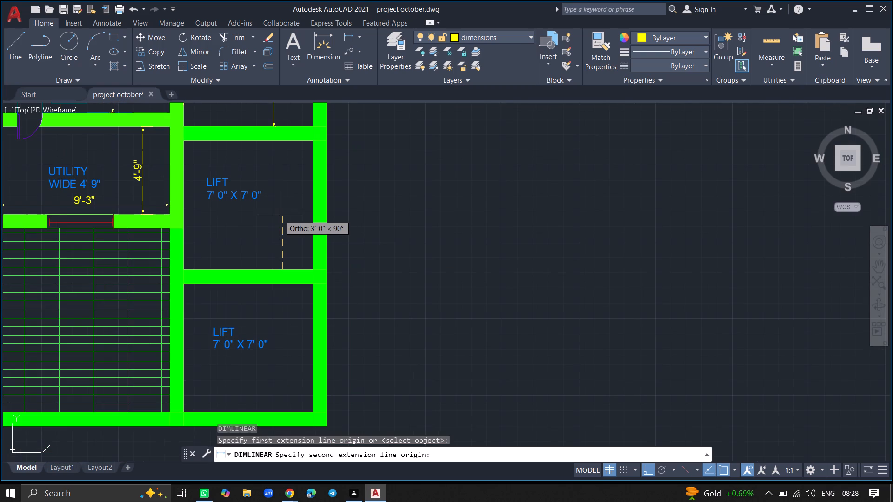
{"action": "left_click", "coordinate": [281, 143]}
{"action": "left_click", "coordinate": [288, 145]}
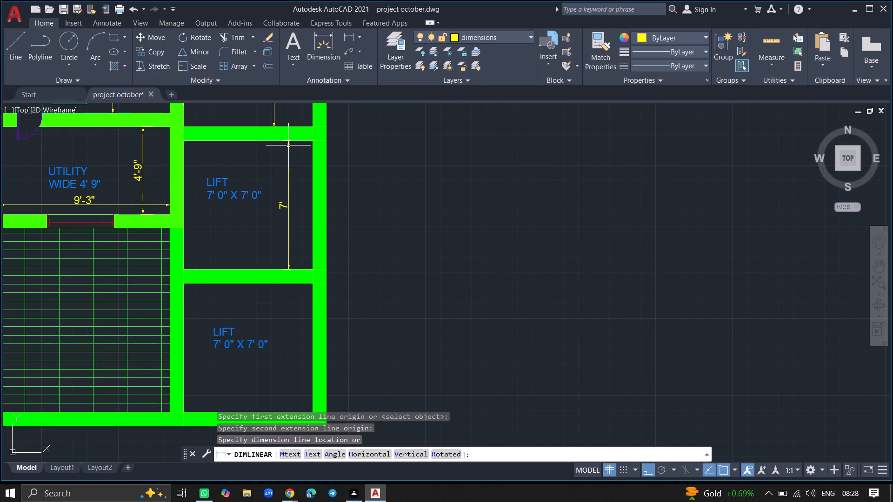
Add a horizontal linear dimension across the inside width of the middle LIFT space, placed below its label.
{"action": "type", "text": "DIMLIN"}
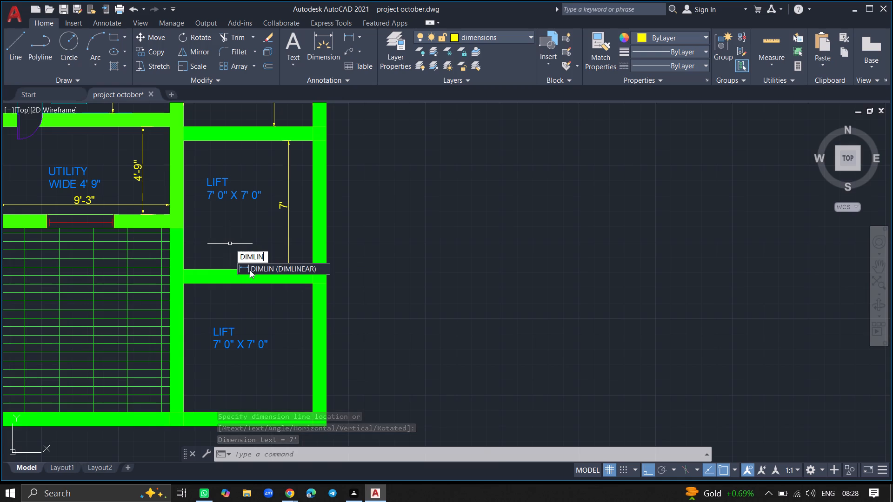
{"action": "left_click", "coordinate": [250, 270]}
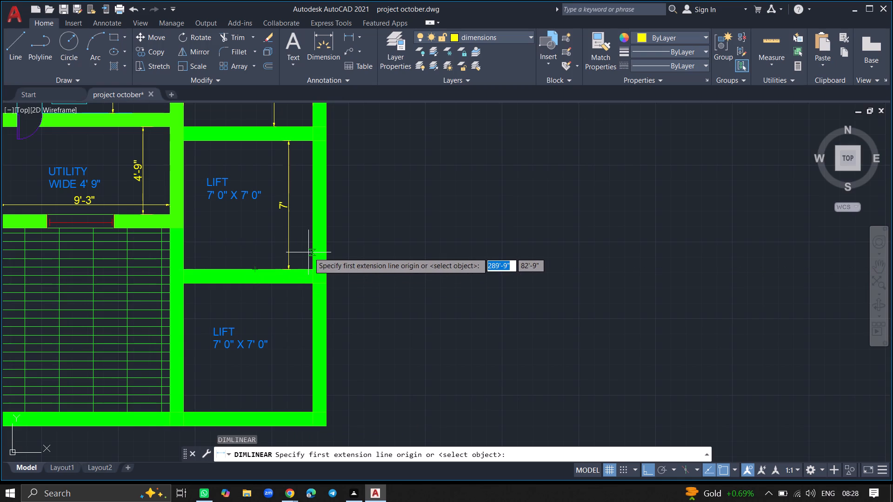
{"action": "left_click", "coordinate": [312, 252]}
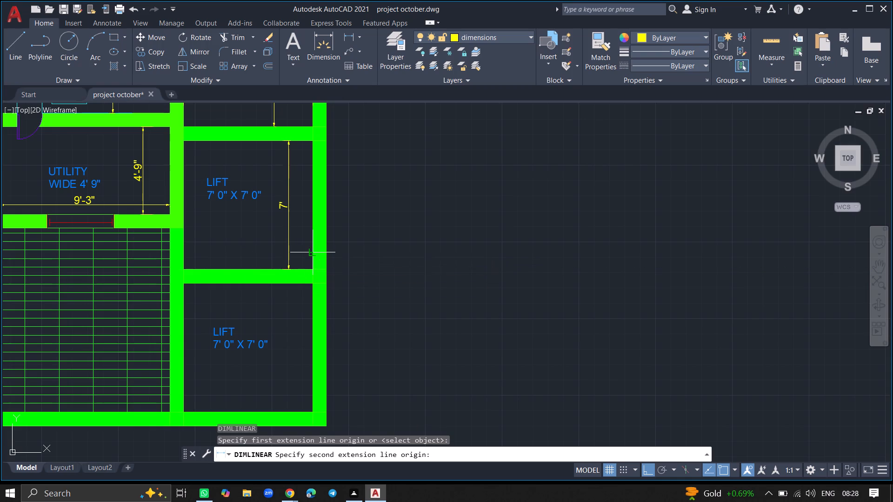
{"action": "left_click", "coordinate": [182, 255]}
{"action": "left_click", "coordinate": [187, 244]}
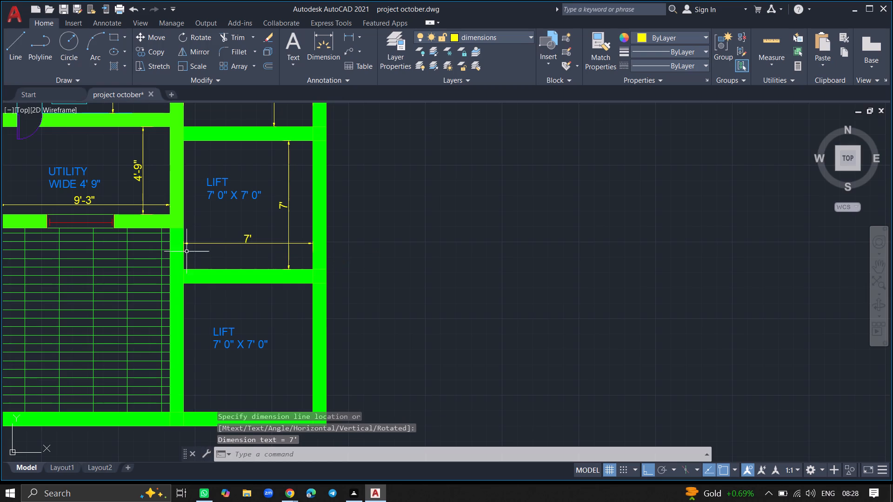
Add a vertical linear dimension between the inner wall faces of the bottom LIFT space, placed east of its label.
{"action": "type", "text": "DIMLI"}
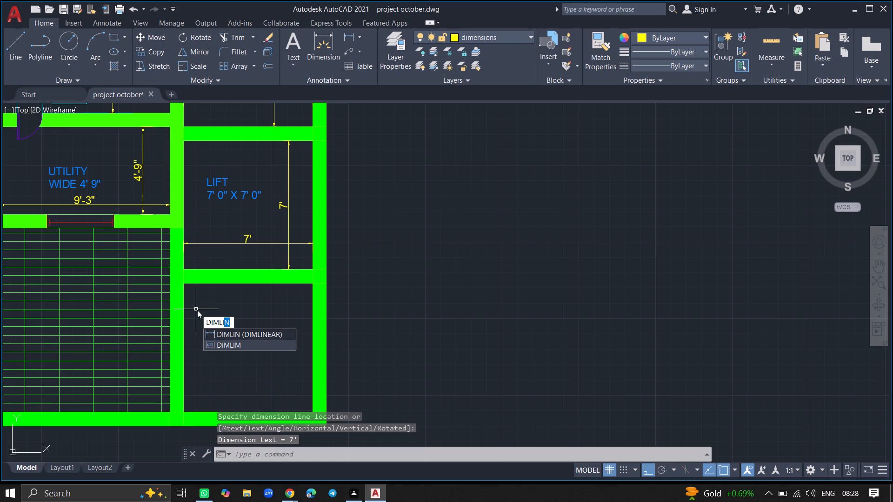
{"action": "left_click", "coordinate": [215, 333]}
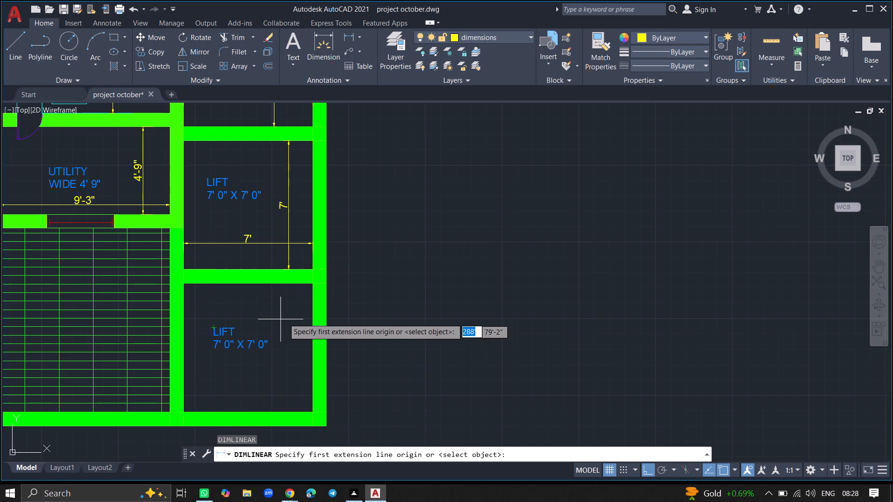
{"action": "left_click", "coordinate": [292, 285]}
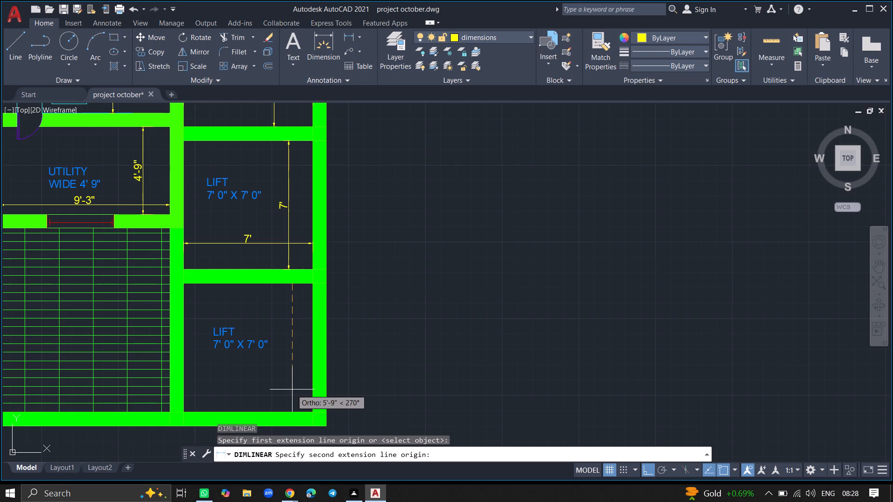
{"action": "left_click", "coordinate": [291, 411]}
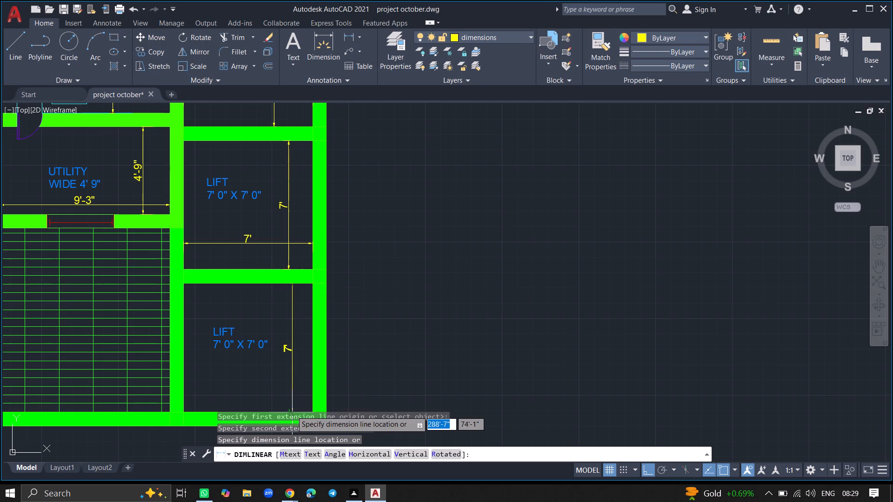
{"action": "left_click", "coordinate": [295, 411]}
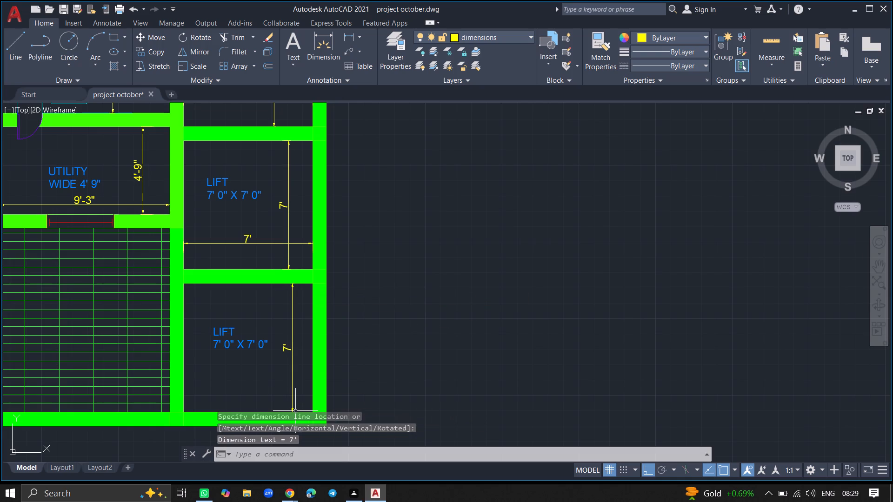
Add a horizontal linear dimension across the inside width of the bottom LIFT space, placed above its label.
{"action": "type", "text": "DIMLI"}
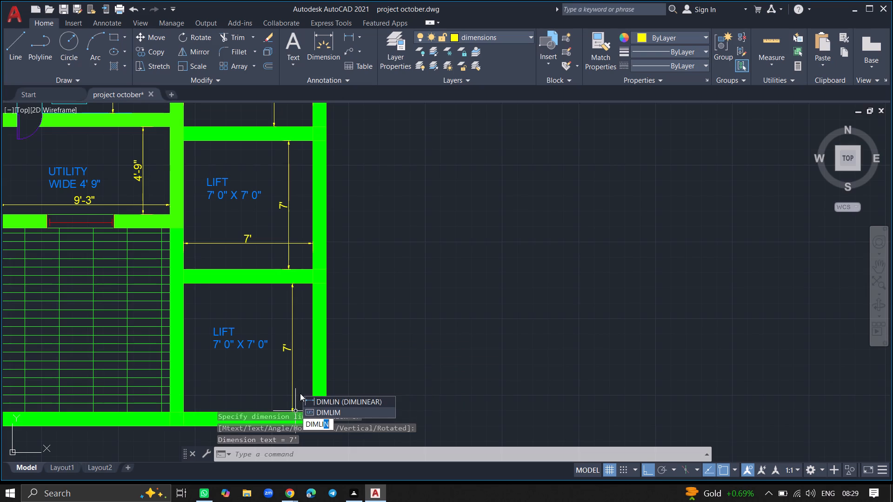
{"action": "left_click", "coordinate": [307, 398]}
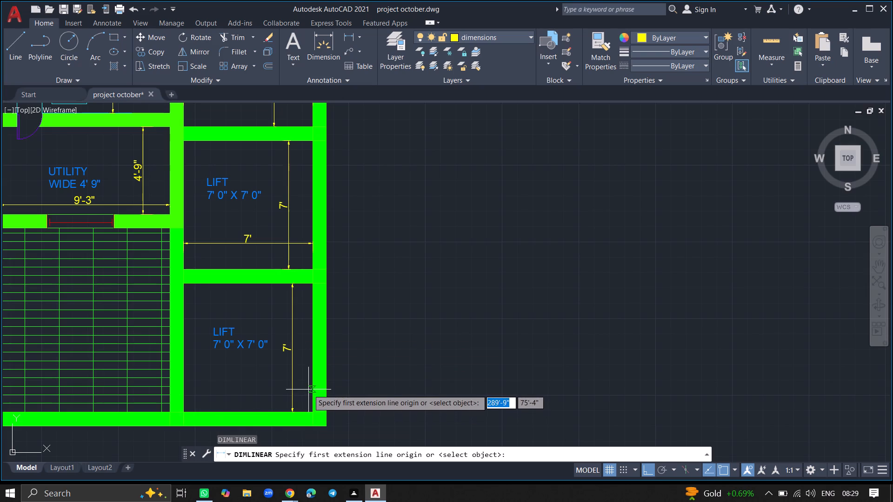
{"action": "left_click", "coordinate": [312, 293]}
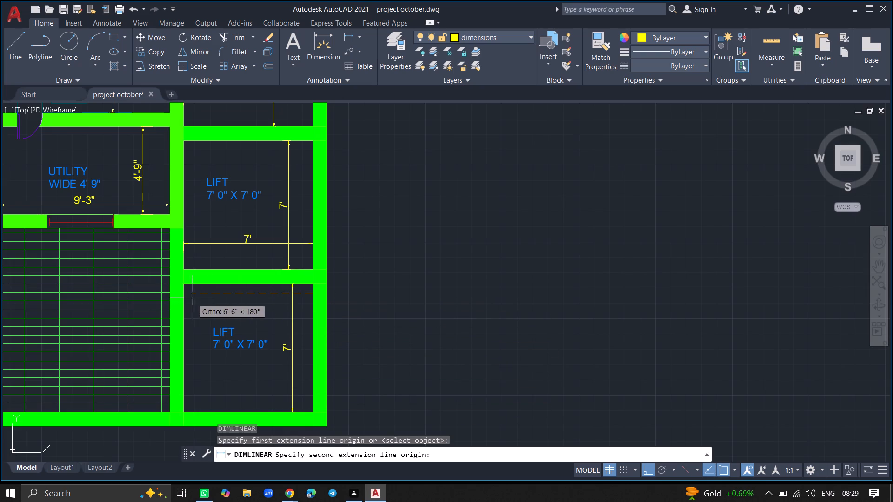
{"action": "left_click", "coordinate": [184, 295]}
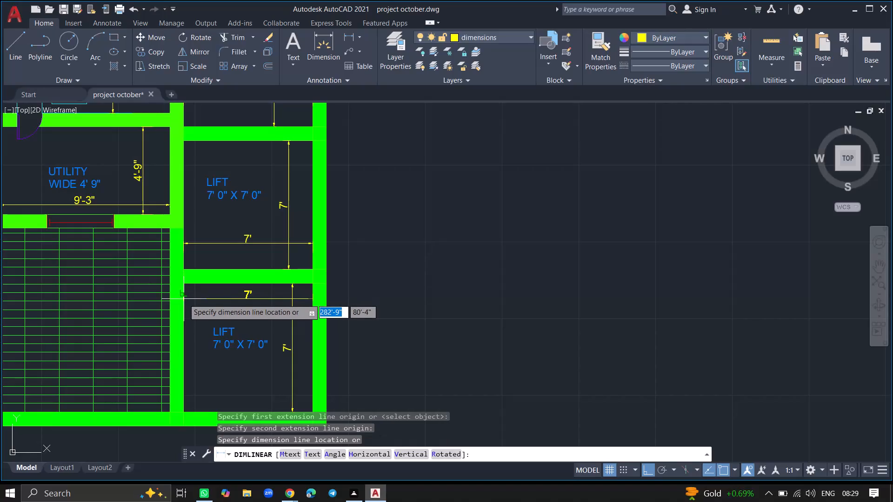
{"action": "left_click", "coordinate": [184, 305]}
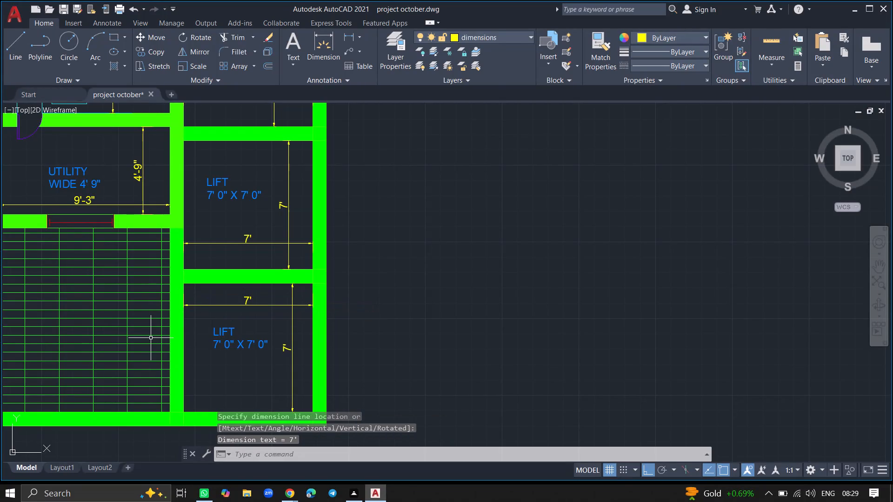
Save the project october drawing.
{"action": "scroll", "coordinate": [151, 338], "scroll_direction": "down", "scroll_amount": 3, "text": "ctrl"}
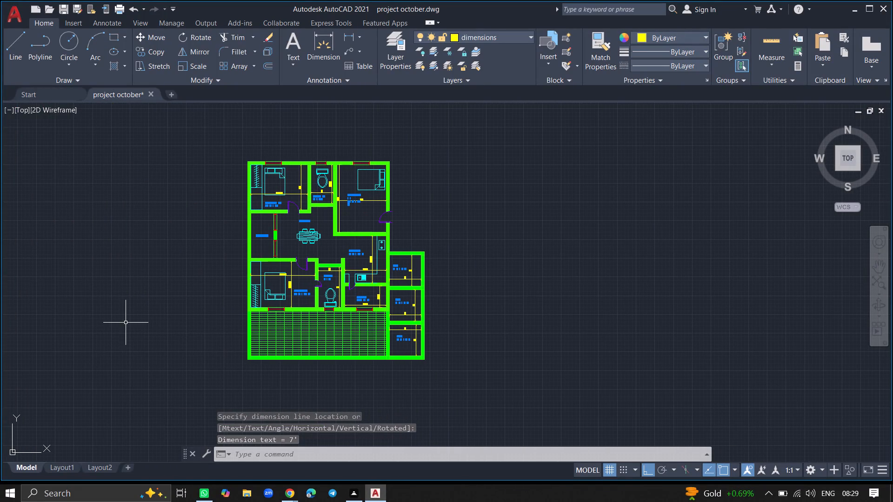
{"action": "key", "text": "s"}
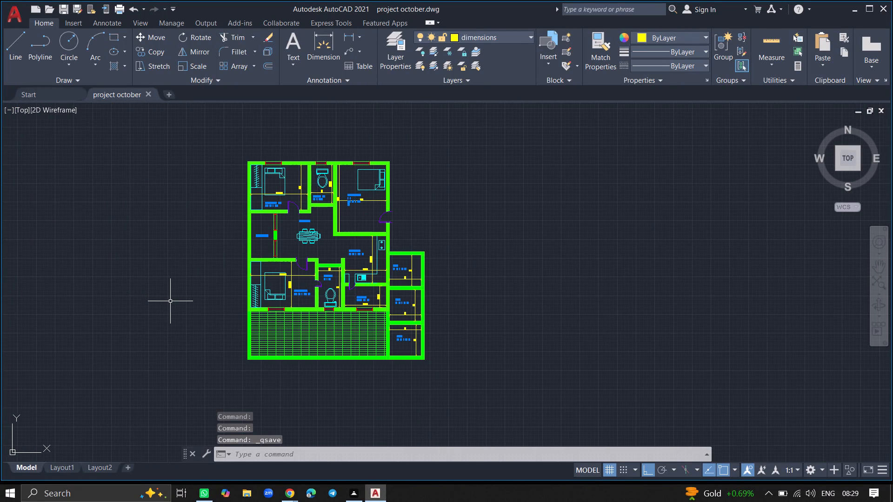
{"action": "key", "text": "ctrl+s"}
{"action": "key", "text": "ctrl+s"}
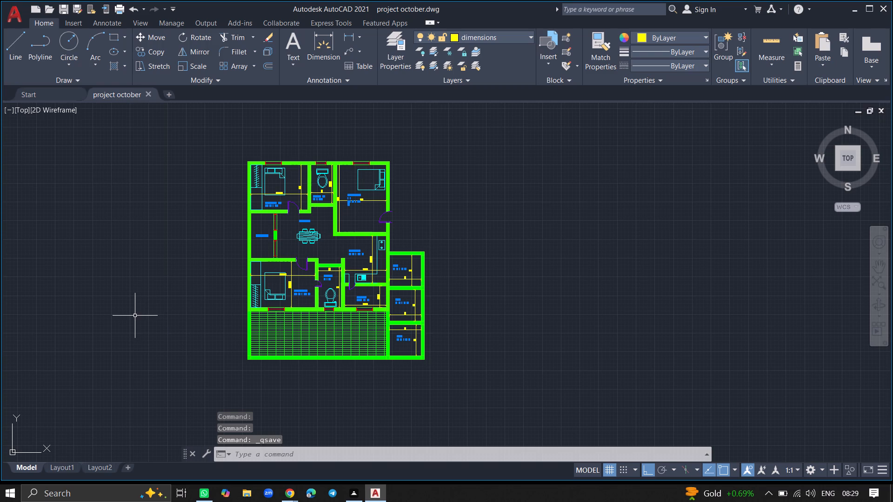
Delete the existing viewport from Layout1.
{"action": "left_click", "coordinate": [64, 465]}
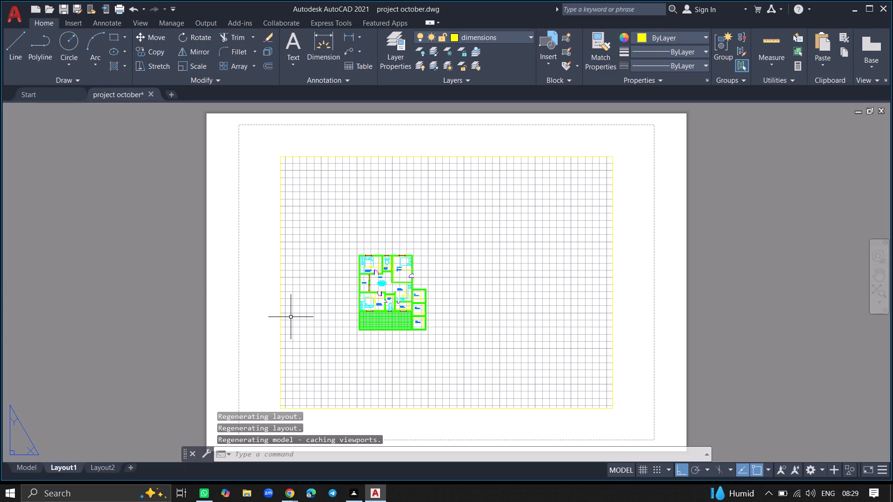
{"action": "left_click", "coordinate": [625, 135]}
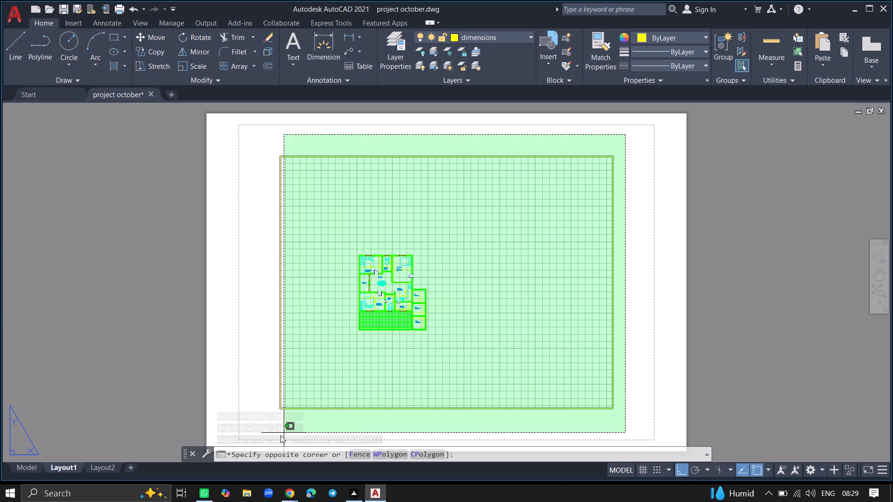
{"action": "left_click", "coordinate": [235, 425]}
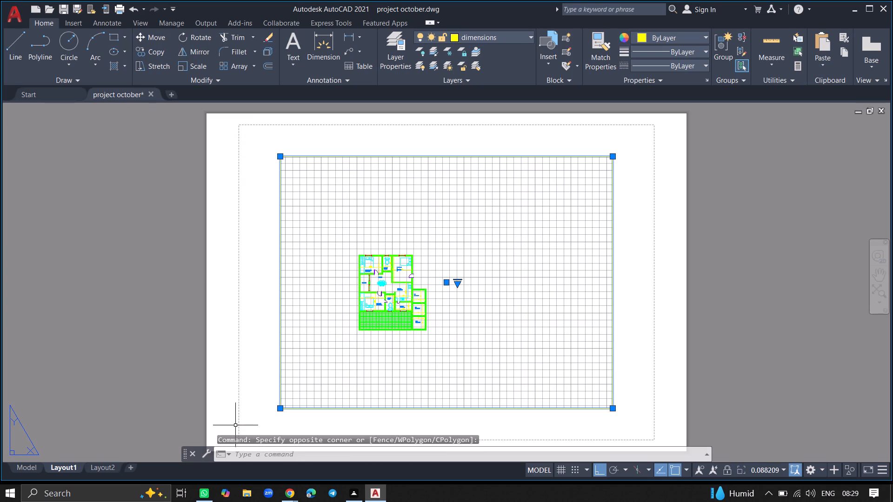
{"action": "key", "text": "Delete"}
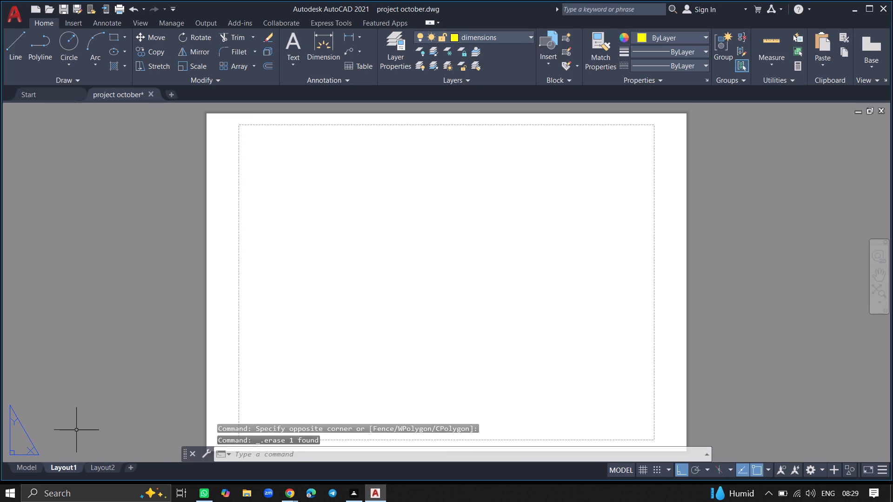
Modify the Layout1 page setup to use the DWG To PDF.pc3 plotter.
{"action": "right_click", "coordinate": [61, 465]}
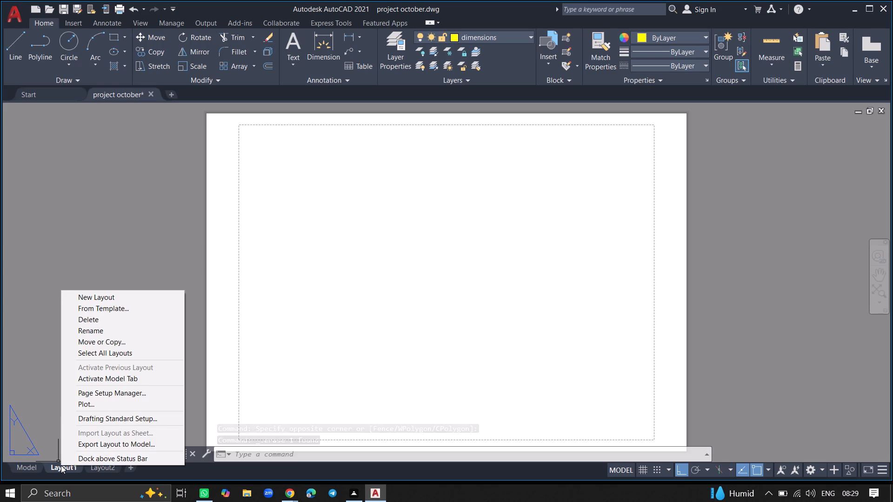
{"action": "left_click", "coordinate": [101, 391]}
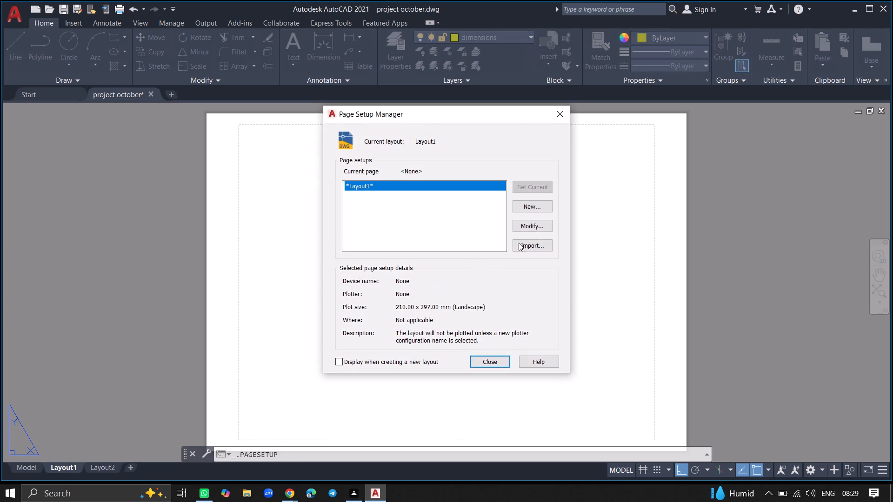
{"action": "left_click", "coordinate": [527, 221]}
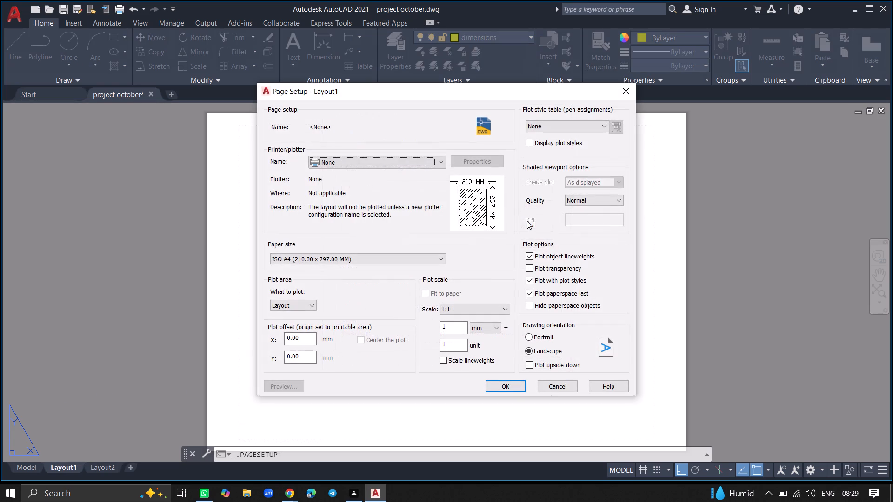
{"action": "left_click", "coordinate": [417, 162]}
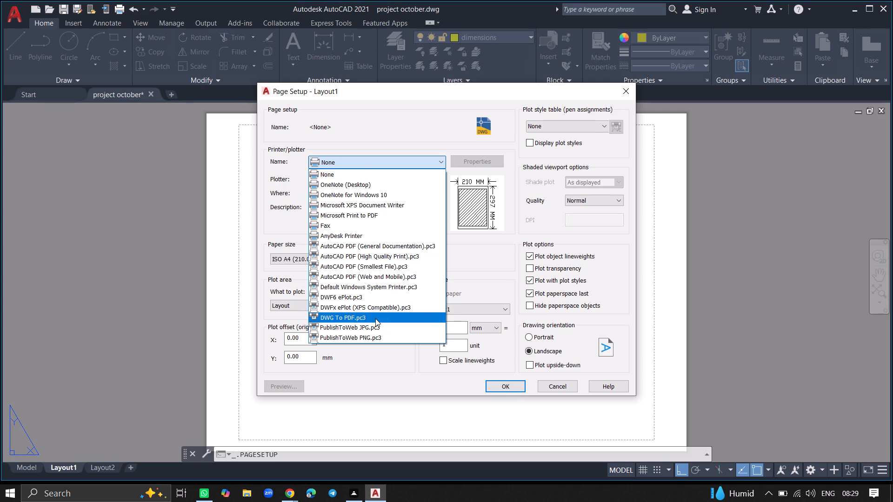
{"action": "left_click", "coordinate": [375, 318]}
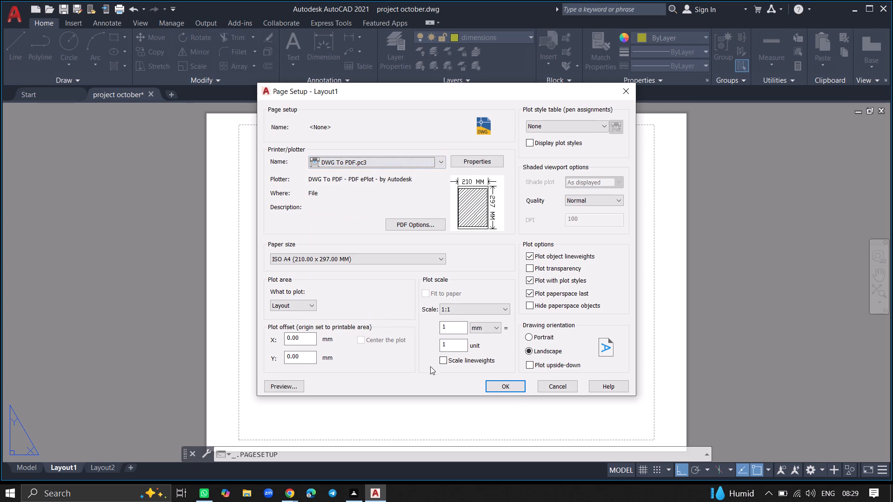
{"action": "left_click", "coordinate": [491, 388]}
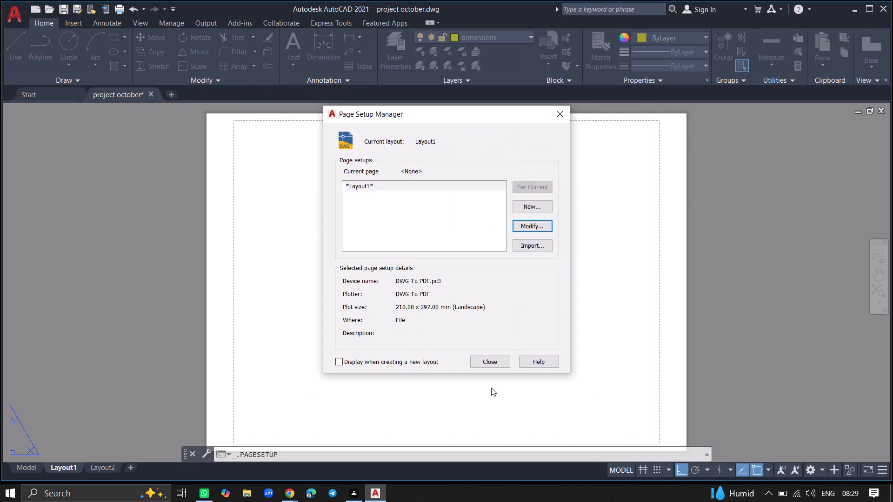
{"action": "left_click", "coordinate": [488, 365]}
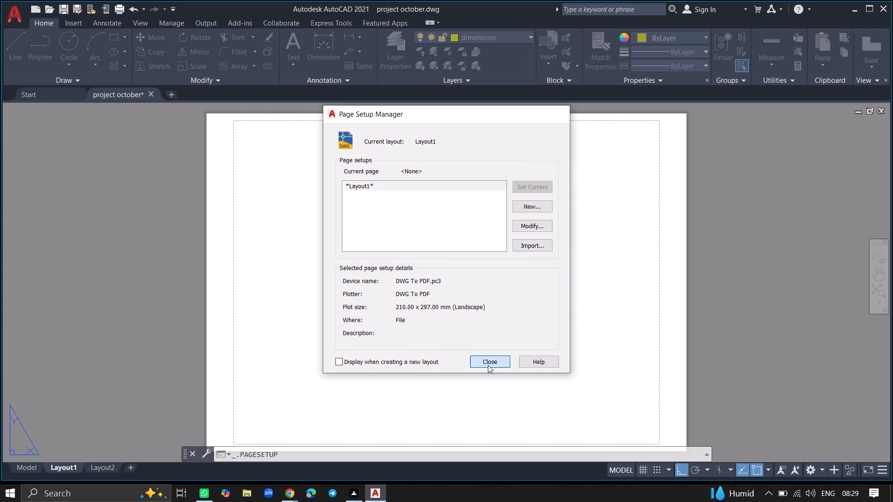
Create an MVIEW viewport spanning nearly the whole Layout1 sheet and turn off the grid inside it.
{"action": "type", "text": "MVI"}
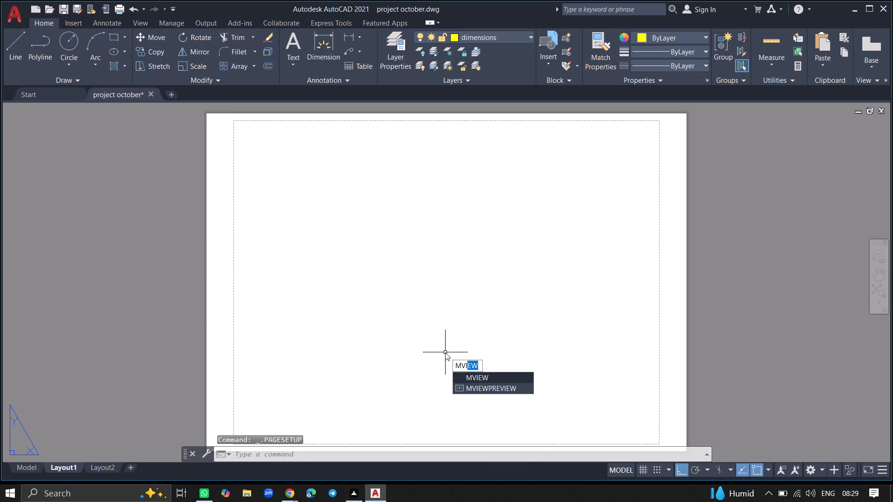
{"action": "left_click", "coordinate": [493, 376]}
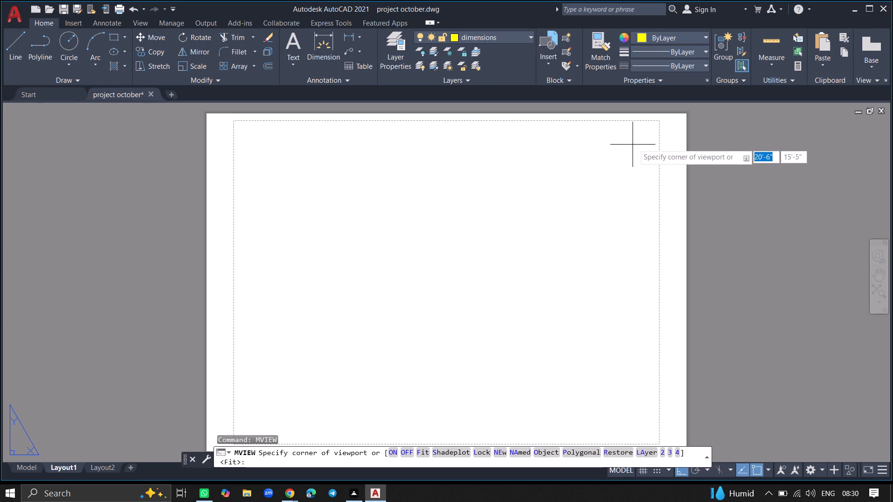
{"action": "left_click", "coordinate": [657, 122]}
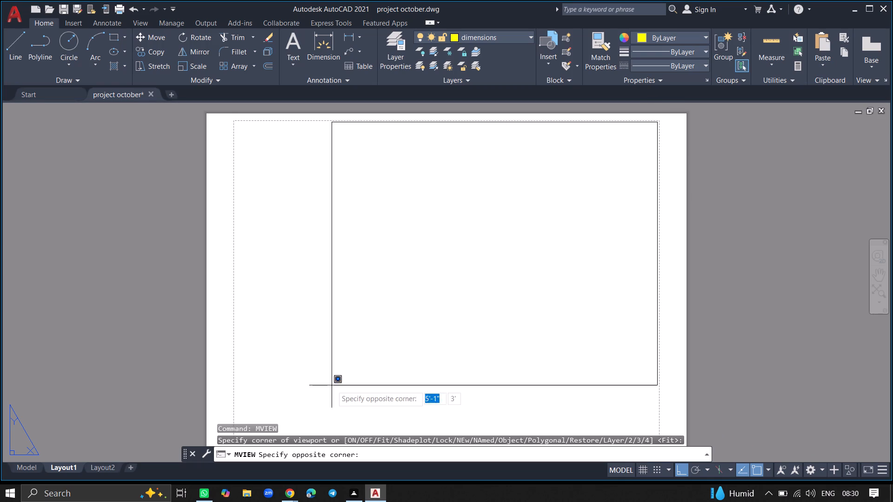
{"action": "left_click", "coordinate": [211, 444]}
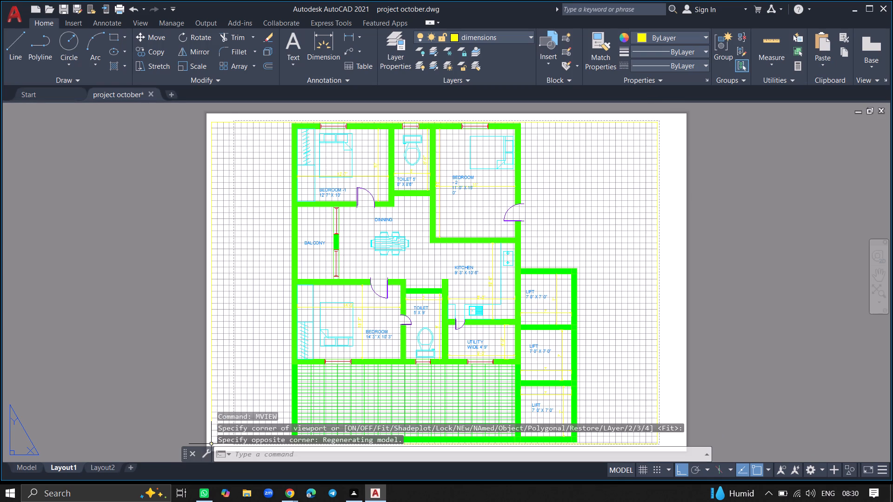
{"action": "double_click", "coordinate": [244, 371]}
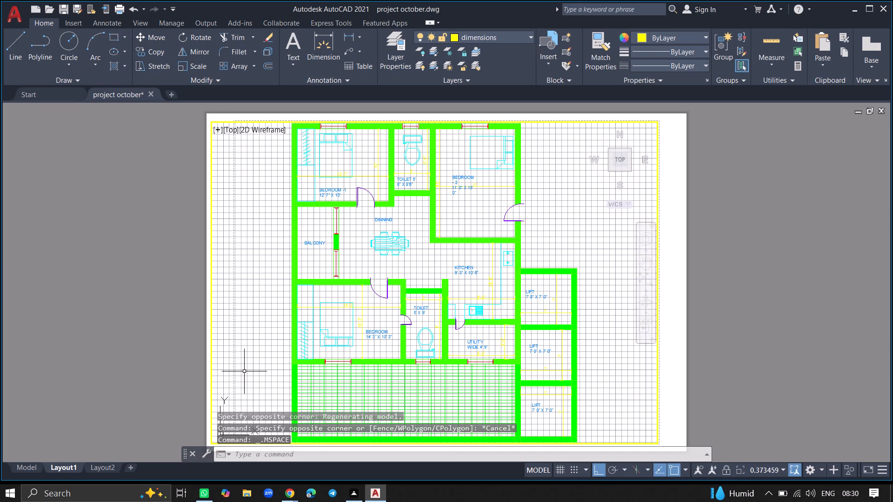
{"action": "key", "text": "F7"}
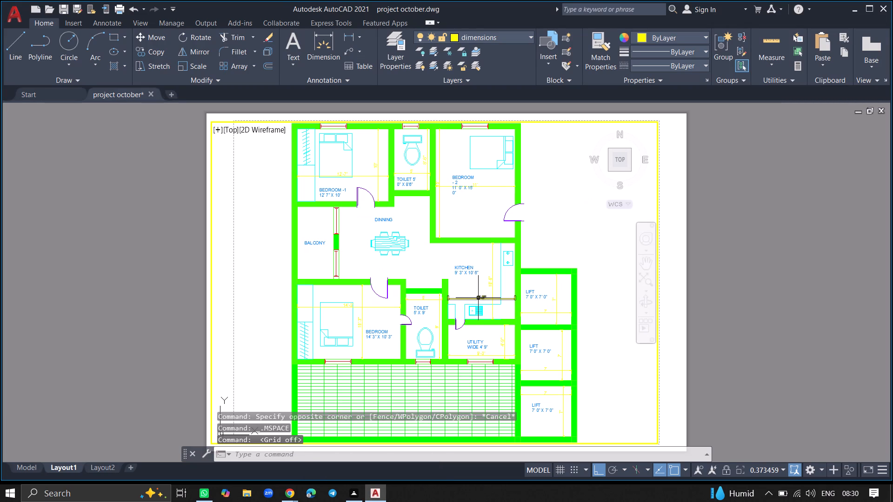
Plot Layout1 to the Desktop as project october-Layout1.pdf, and minimize the PDF viewer to return to the drawing.
{"action": "key", "text": "ctrl+p"}
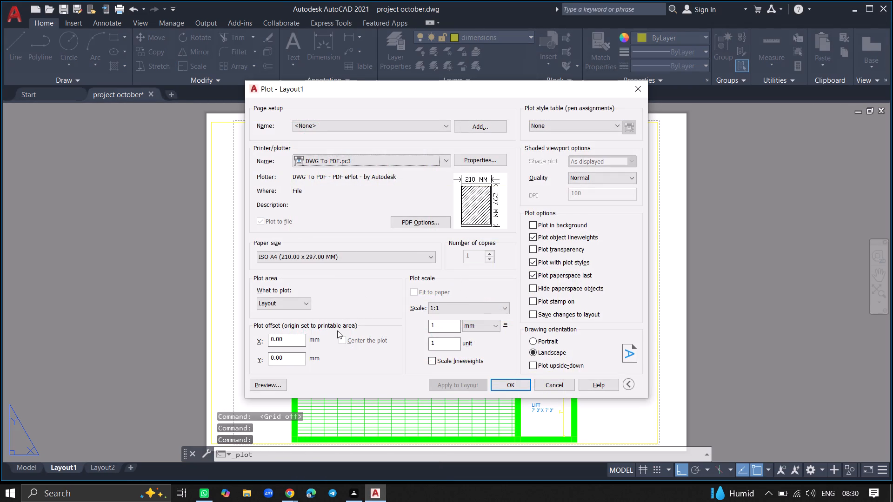
{"action": "left_click", "coordinate": [506, 383]}
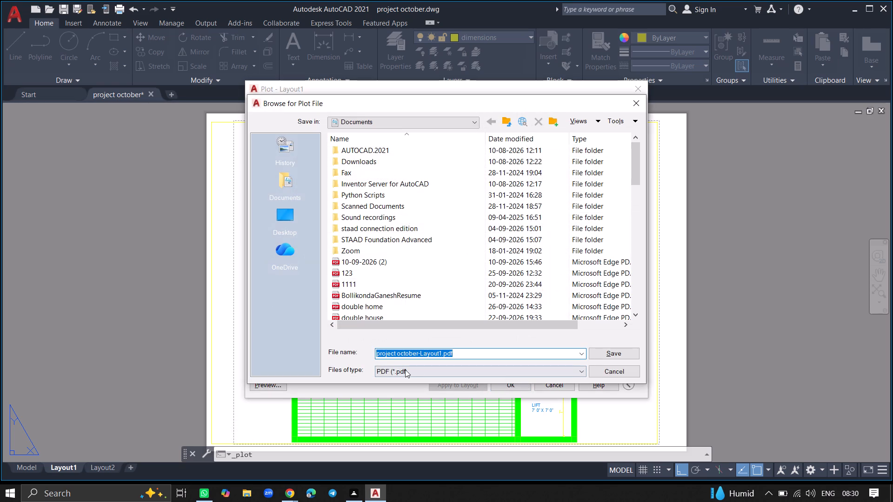
{"action": "left_click", "coordinate": [280, 213]}
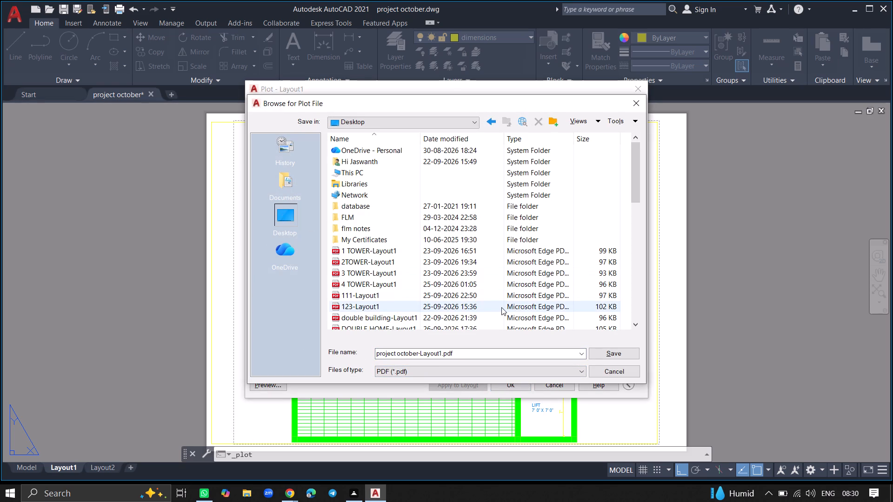
{"action": "left_click", "coordinate": [605, 352]}
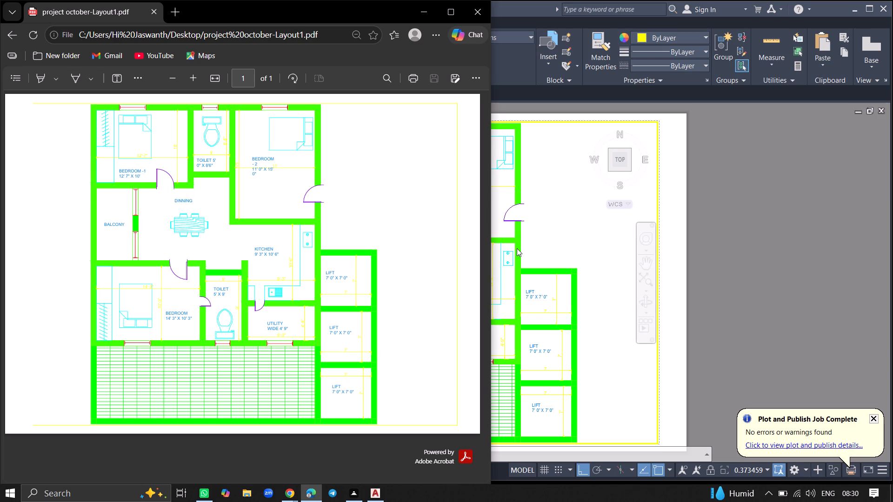
{"action": "left_click", "coordinate": [426, 14]}
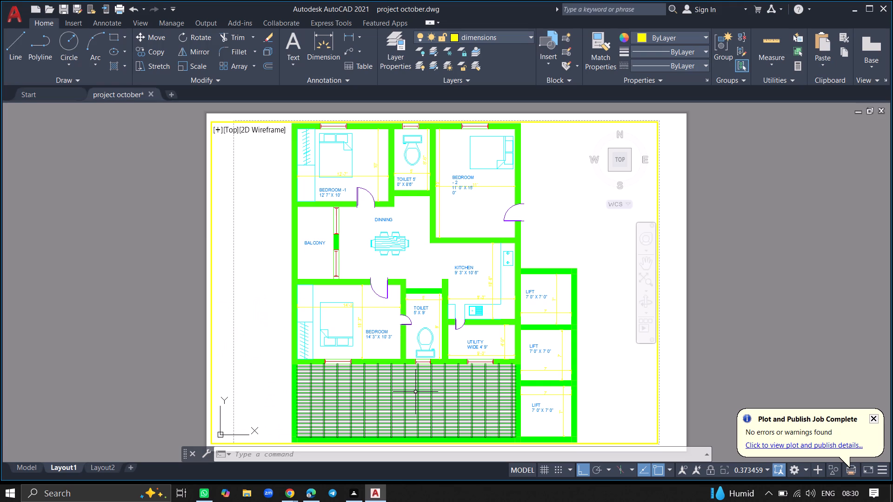